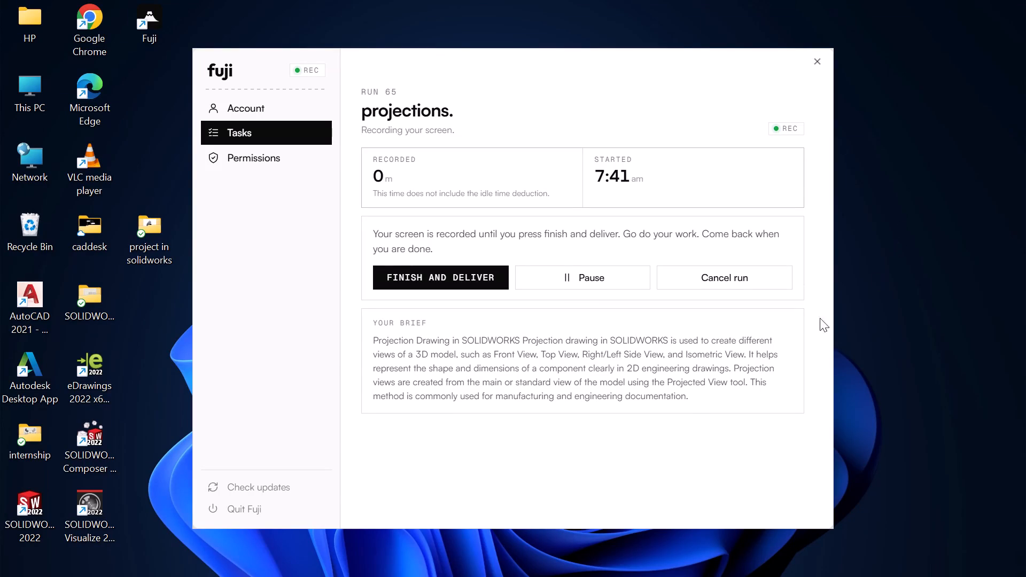
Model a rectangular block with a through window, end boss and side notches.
Launch SOLIDWORKS 2022 from the desktop.
double_click(23, 519)
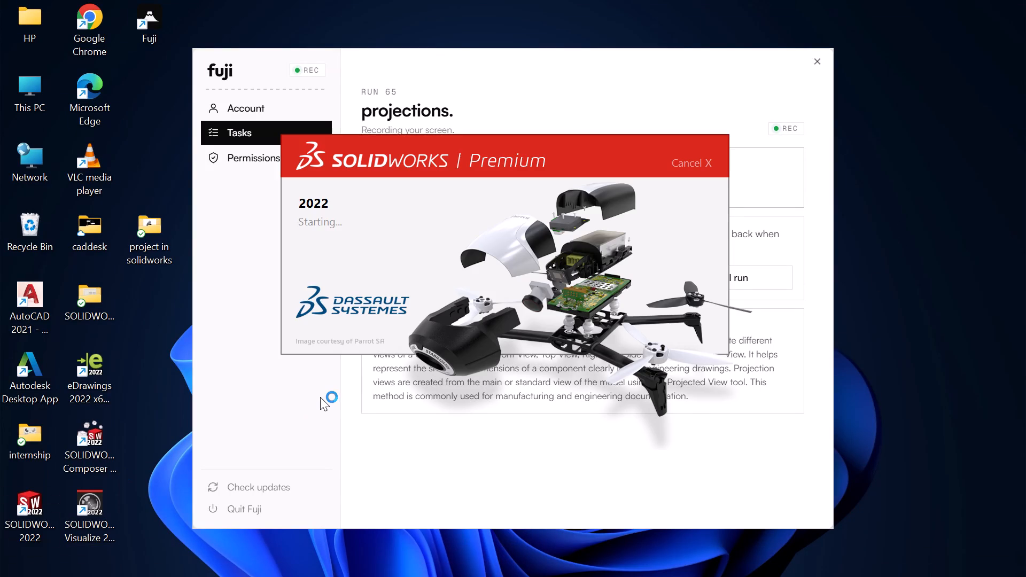
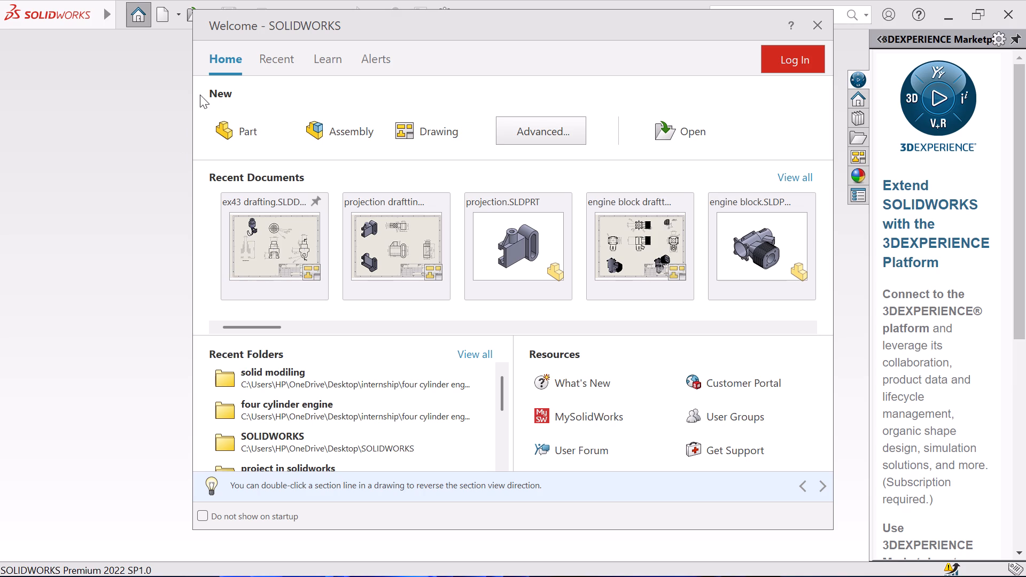
Create a new part document and open a sketch on the Front Plane.
click(226, 121)
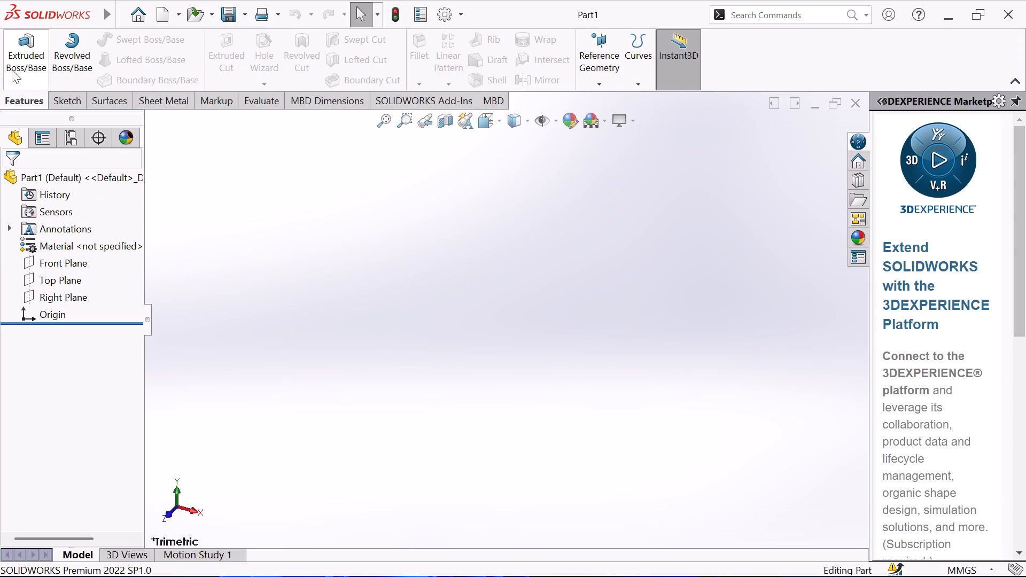
click(65, 261)
click(54, 97)
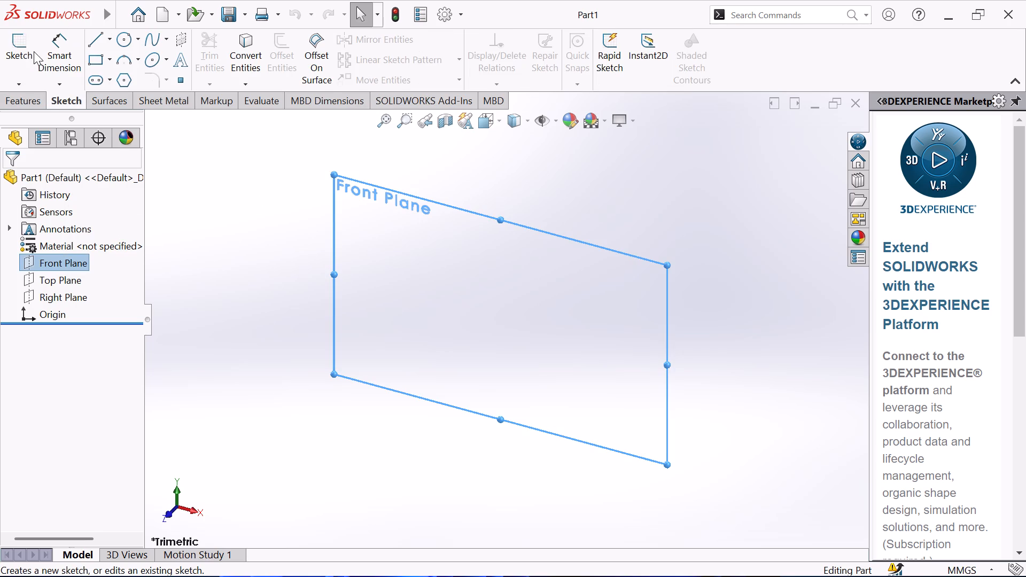
click(19, 45)
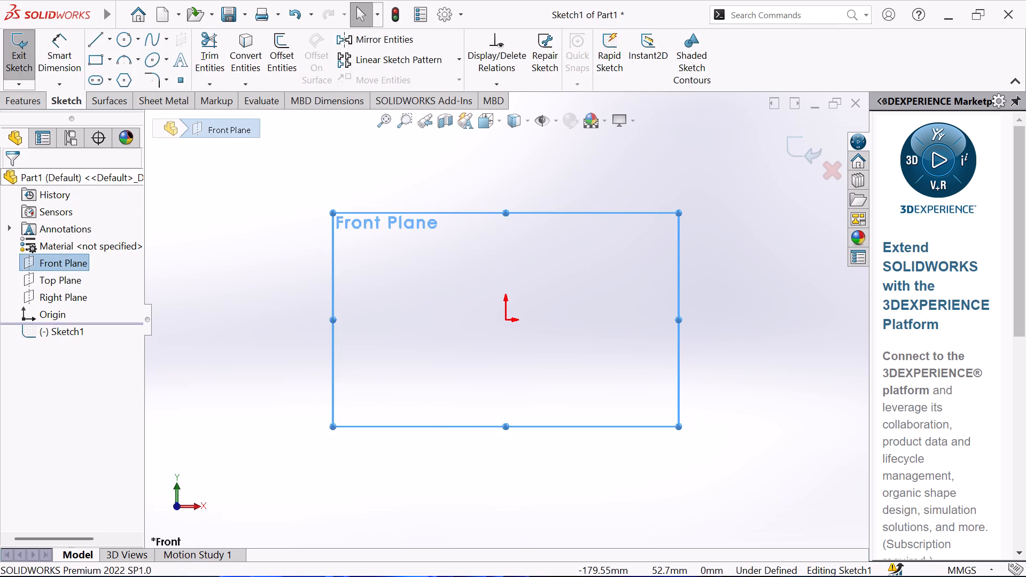
Draw a horizontal centerline about 327 mm long through the origin.
click(108, 34)
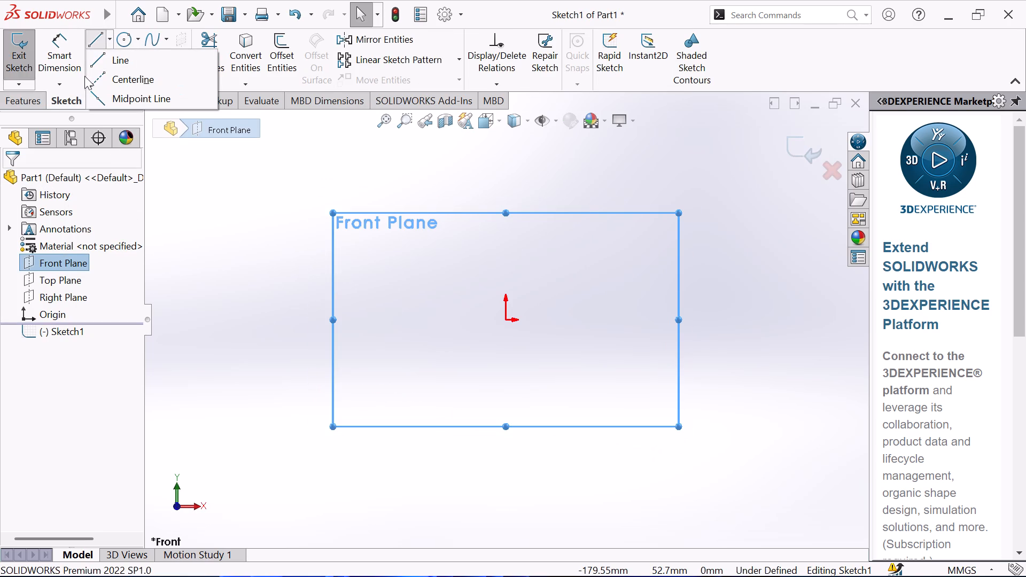
click(90, 76)
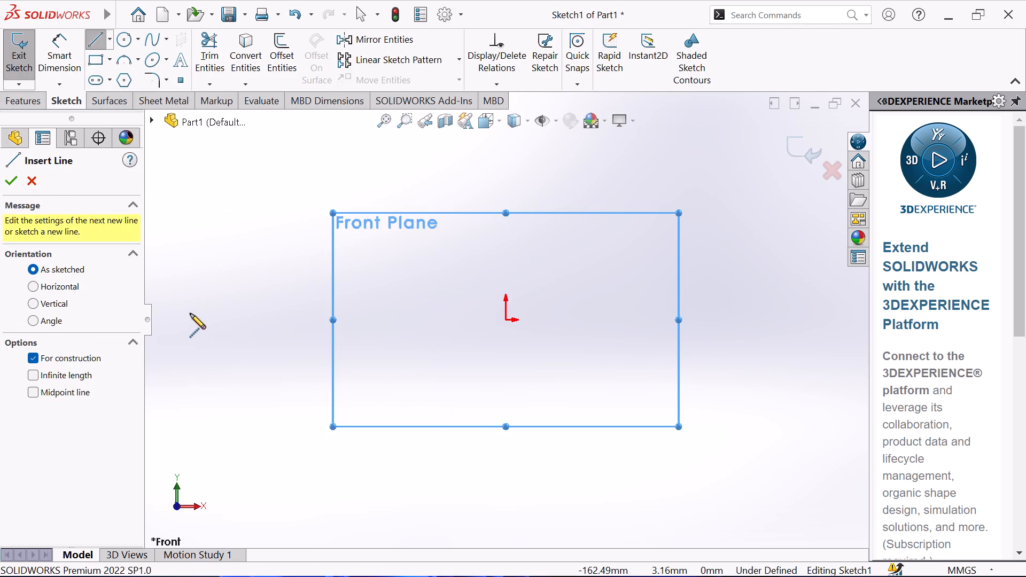
click(190, 321)
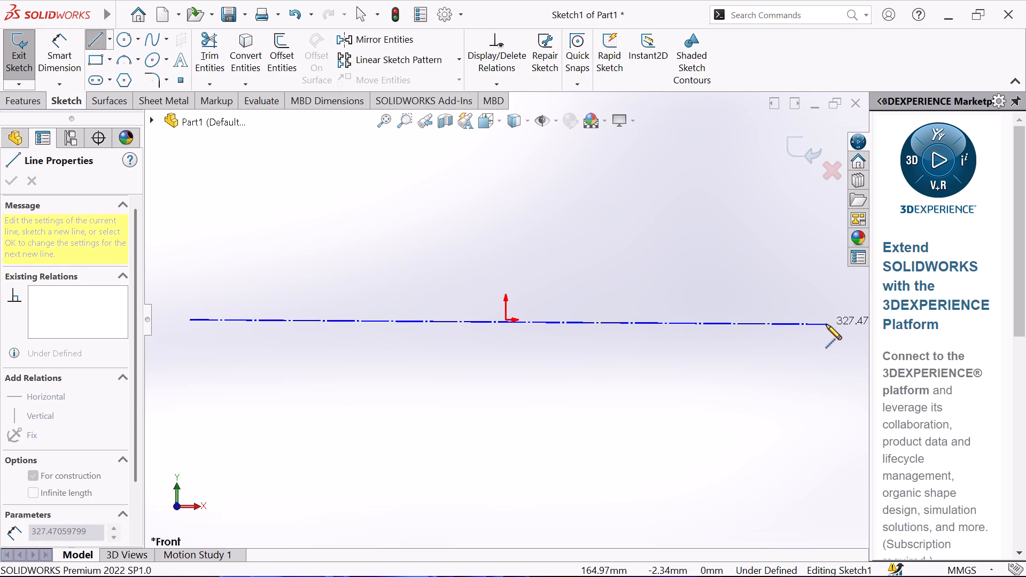
click(827, 322)
right_click(693, 230)
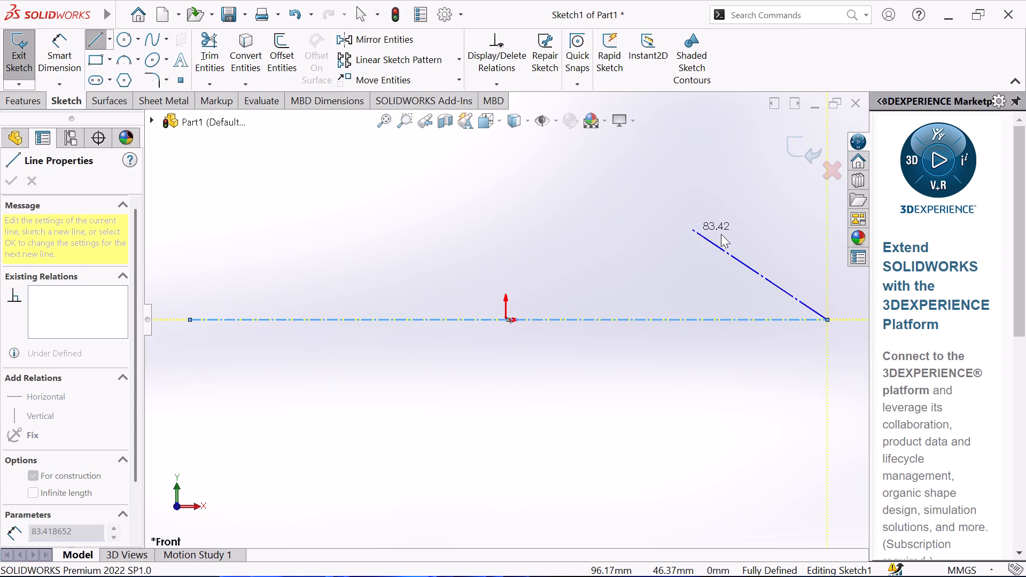
click(735, 239)
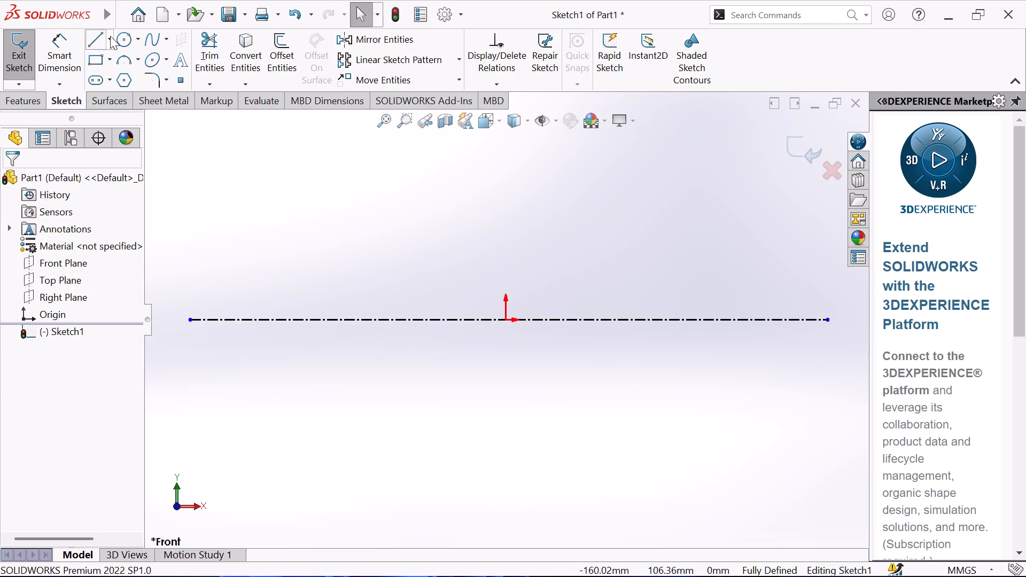
Draw a vertical centerline about 198 mm long through the origin, crossing the horizontal centerline.
click(111, 36)
click(94, 81)
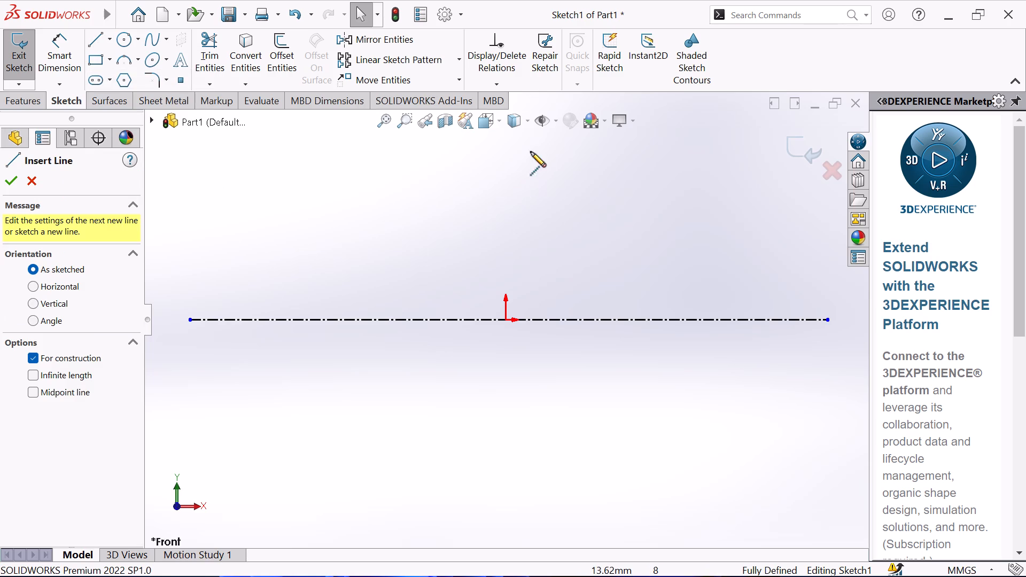
click(504, 135)
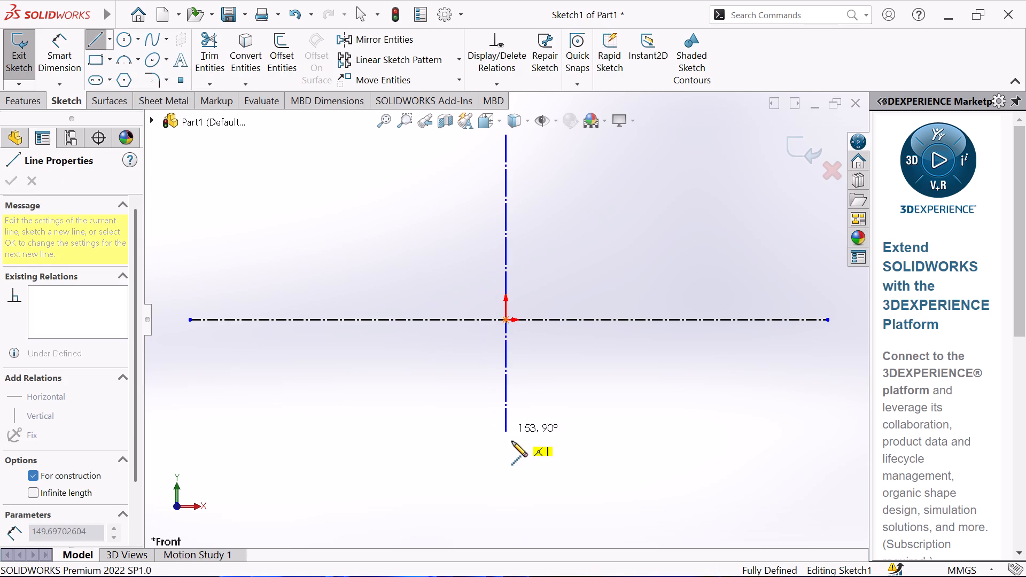
click(506, 518)
right_click(562, 408)
click(605, 395)
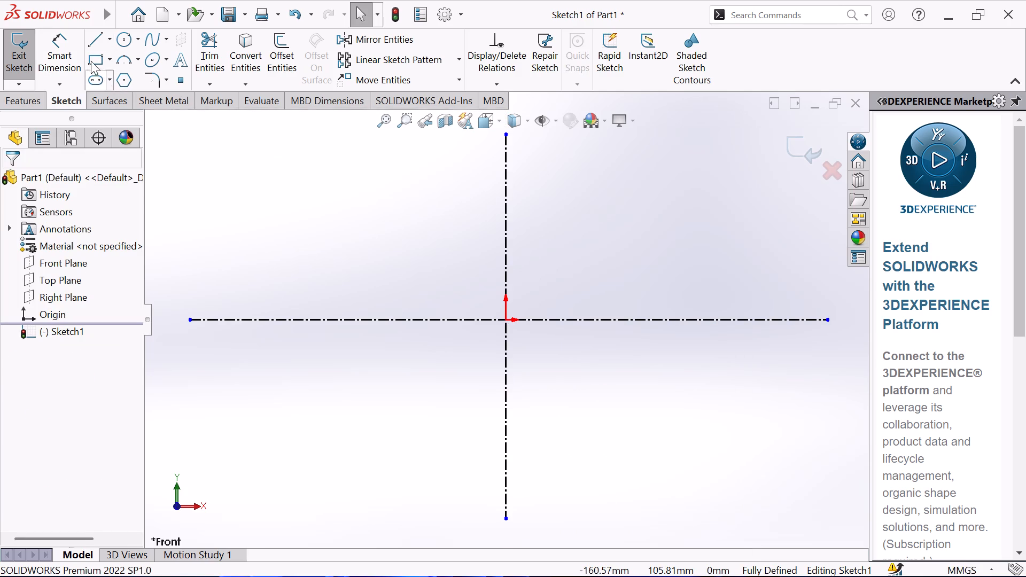
Sketch a center rectangle about 93 mm high, centred on the origin where the centerlines cross.
click(110, 61)
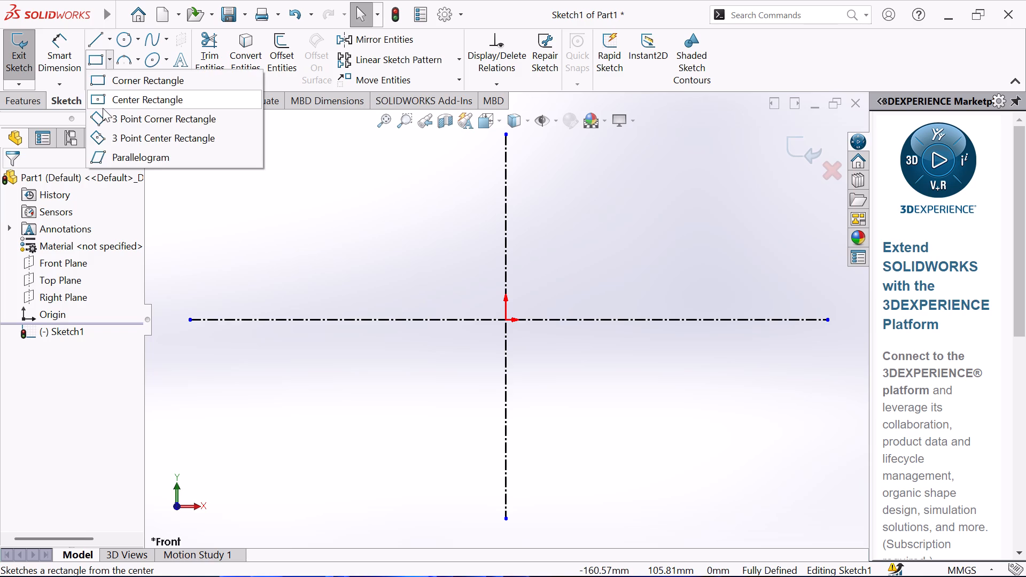
click(94, 98)
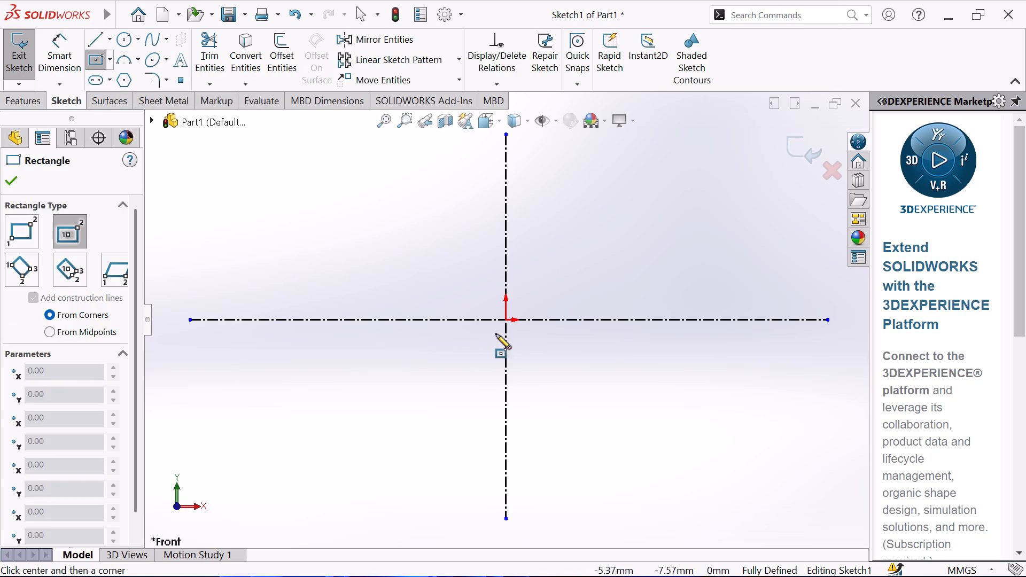
click(506, 319)
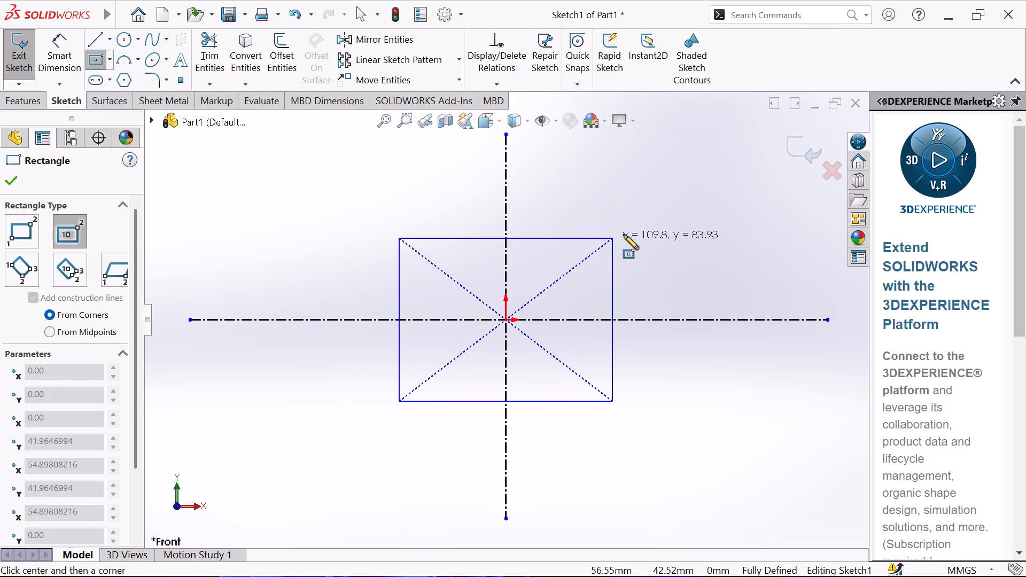
click(639, 229)
right_click(666, 215)
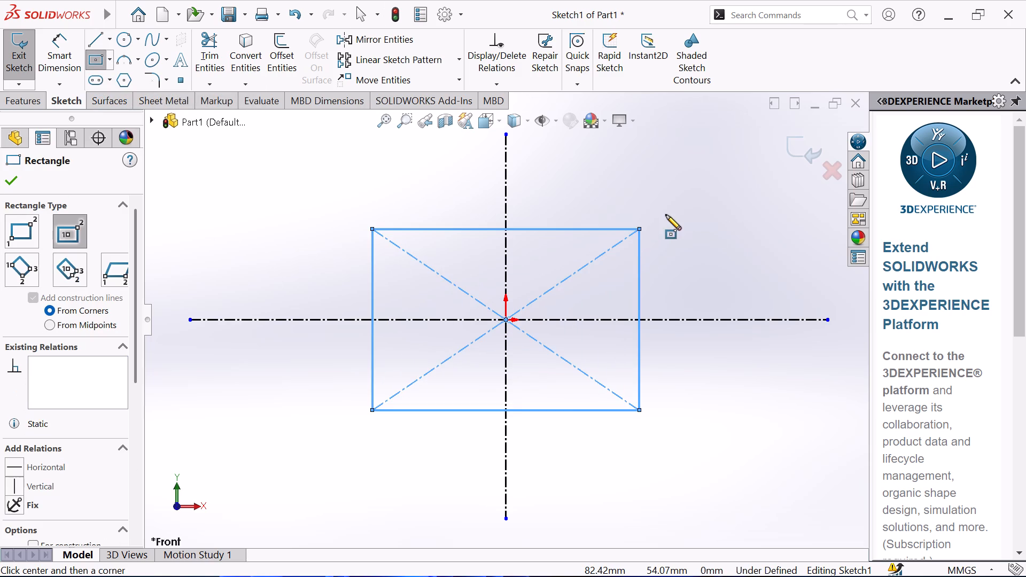
click(689, 227)
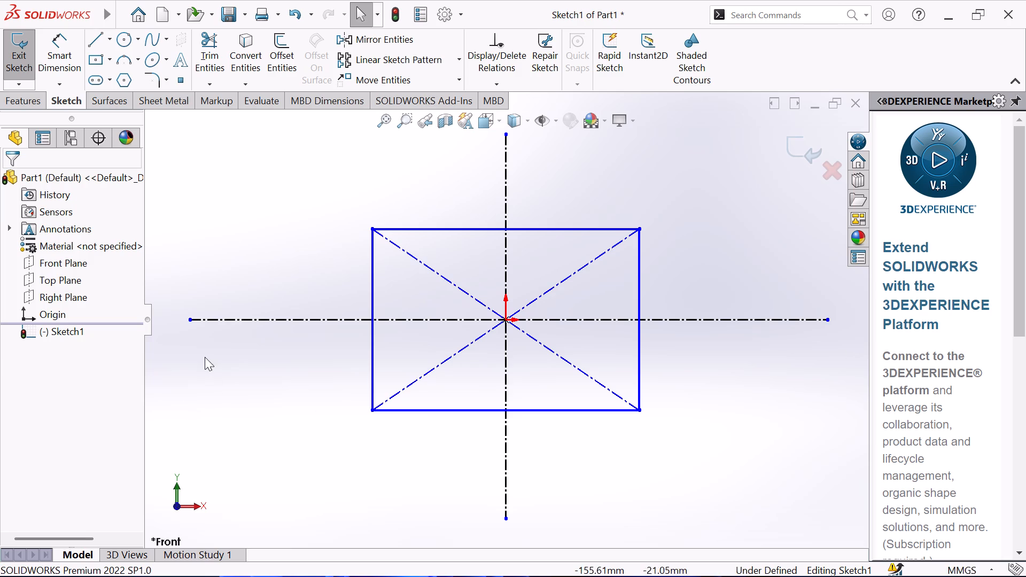
Dimension the rectangle with a height of 60 mm and a width of 90 mm.
click(61, 41)
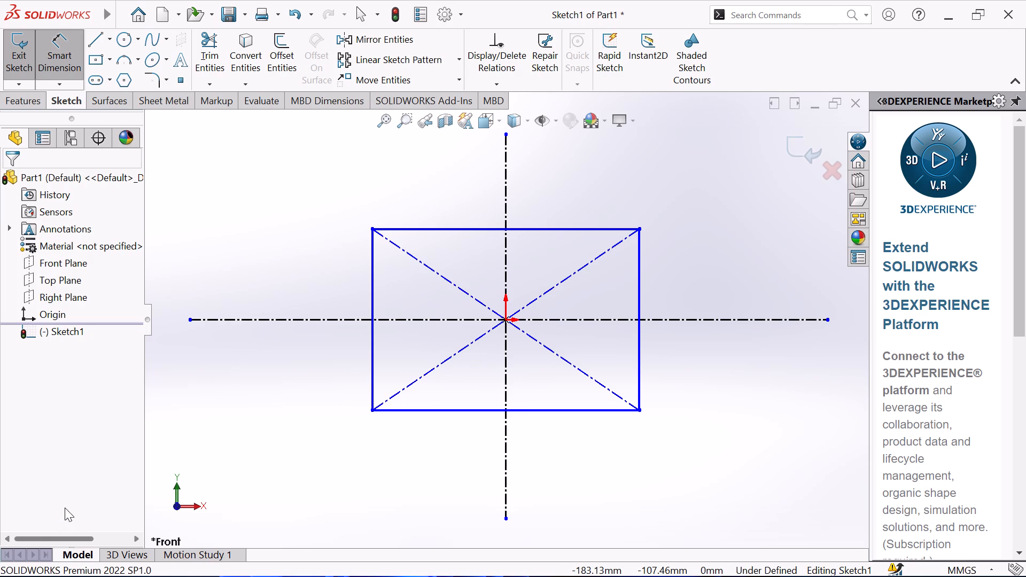
click(372, 344)
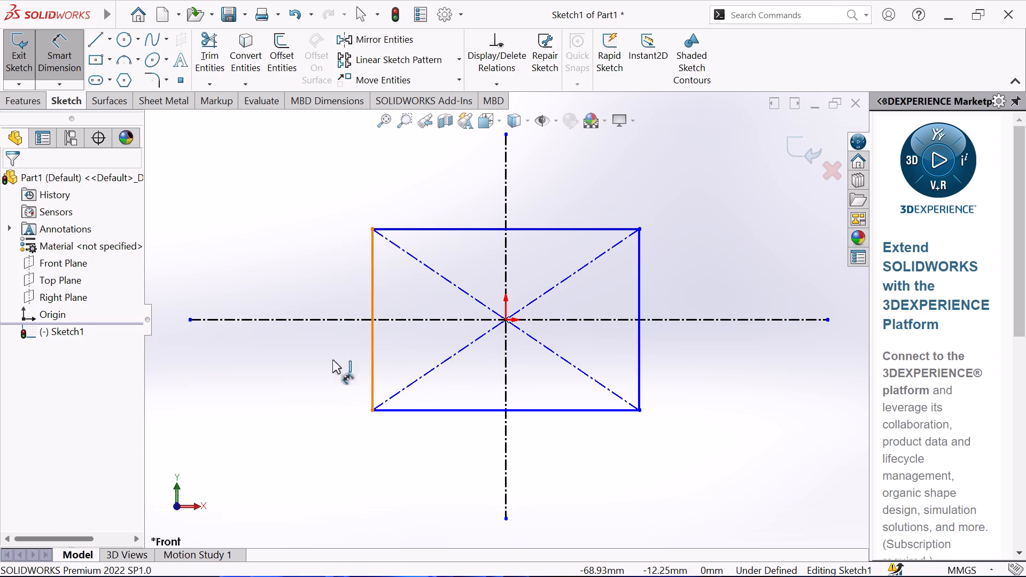
click(293, 349)
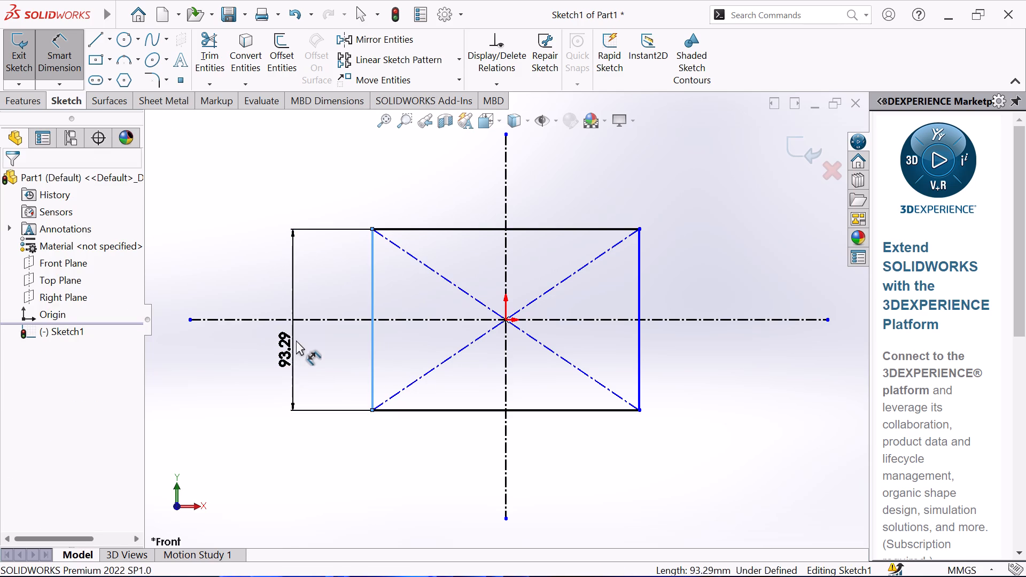
text(60)
key(Return)
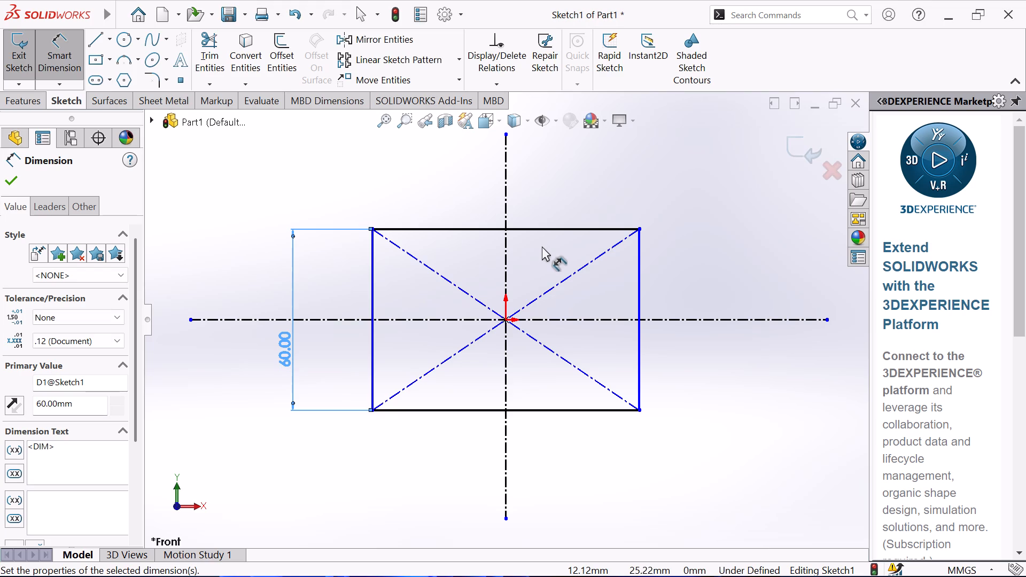
click(565, 228)
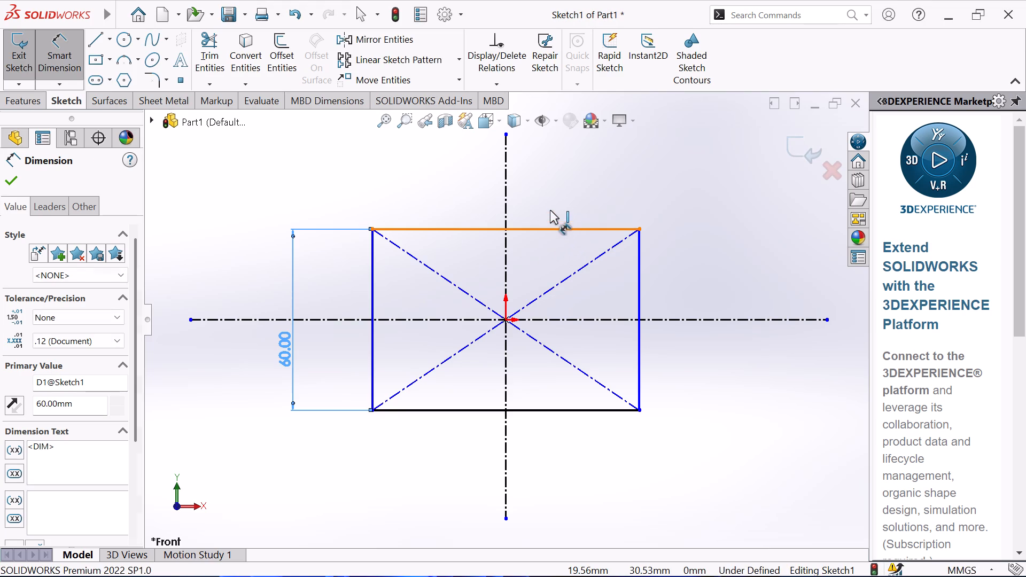
click(543, 202)
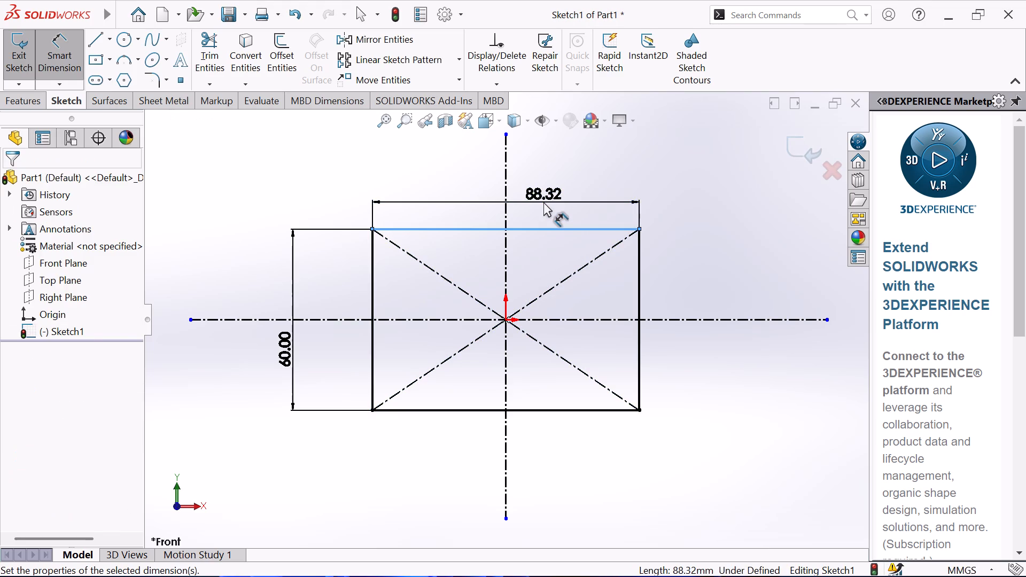
text(90)
key(Return)
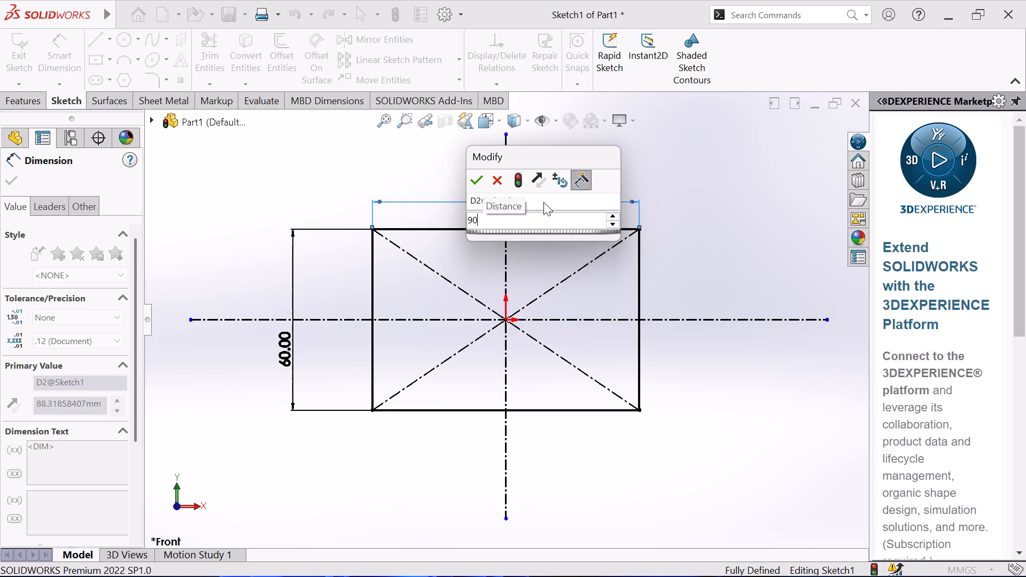
right_click(766, 185)
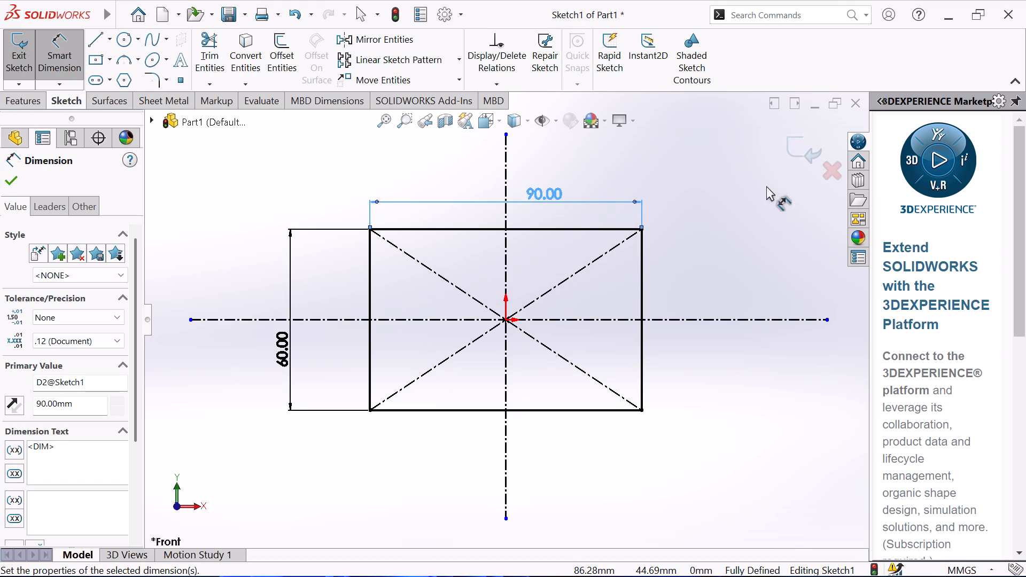
click(794, 231)
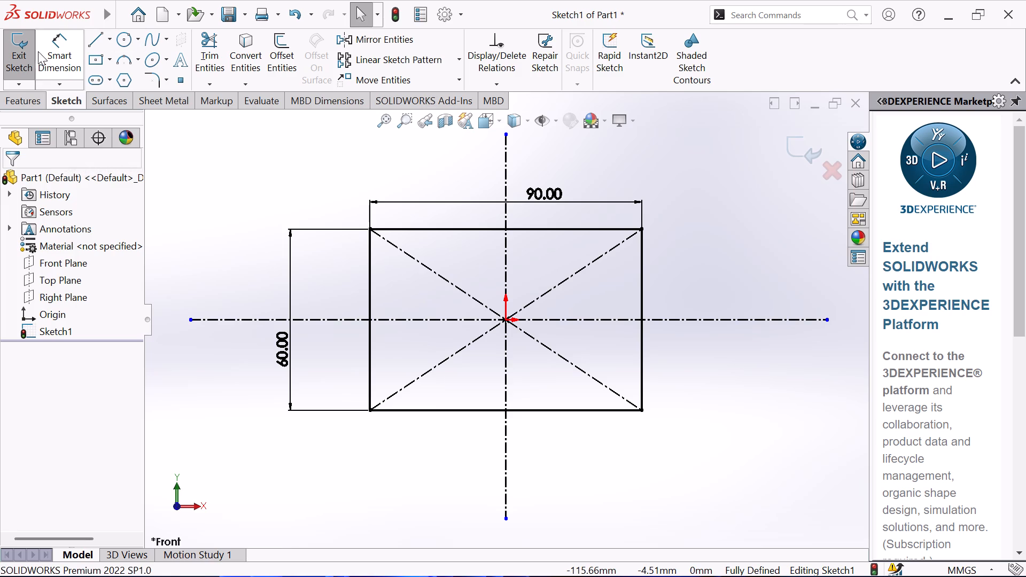
Extrude the rectangle as a Blind boss to a depth of 36 mm.
click(13, 99)
click(20, 47)
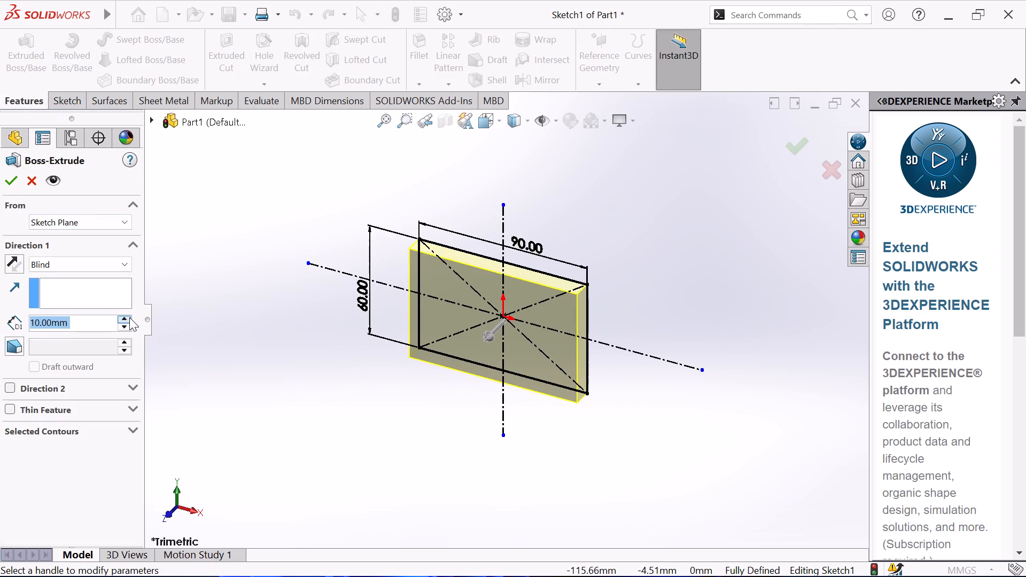
text(36)
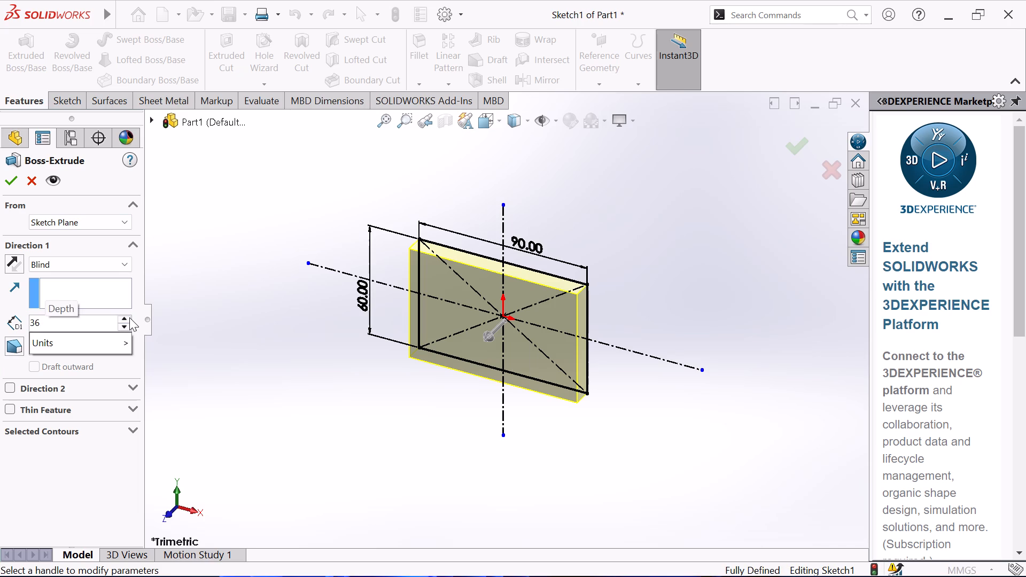
key(Return)
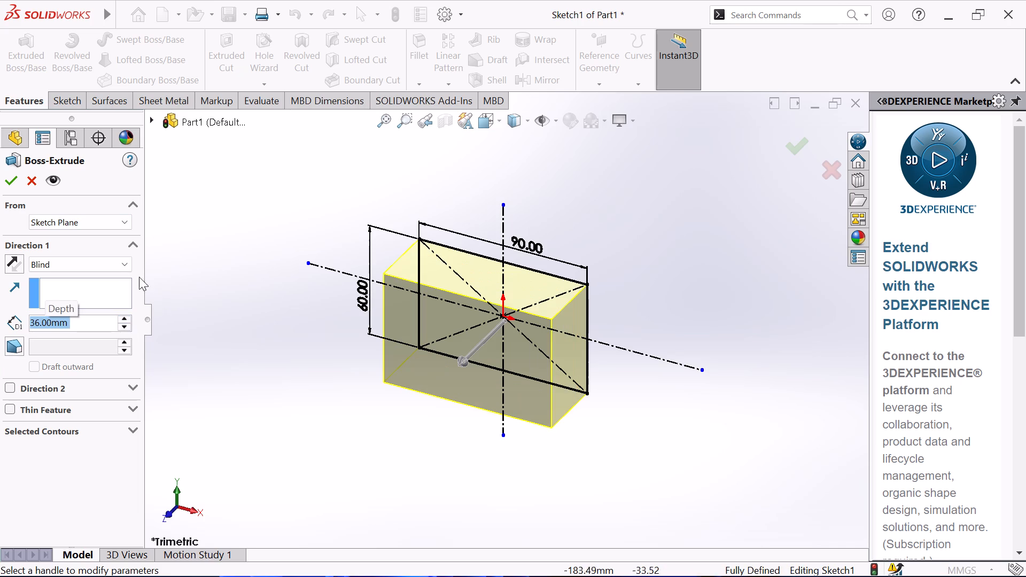
click(13, 177)
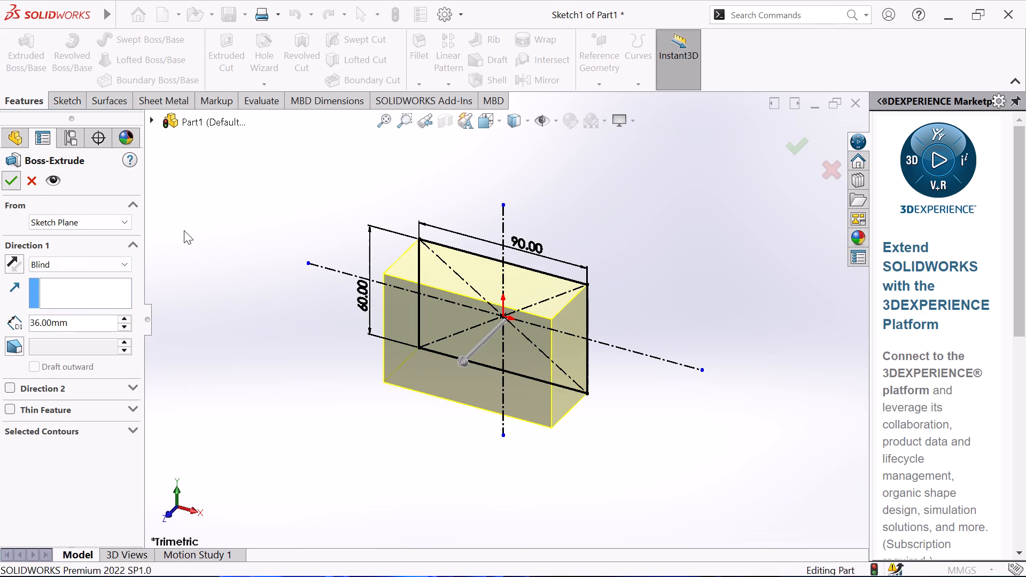
click(190, 230)
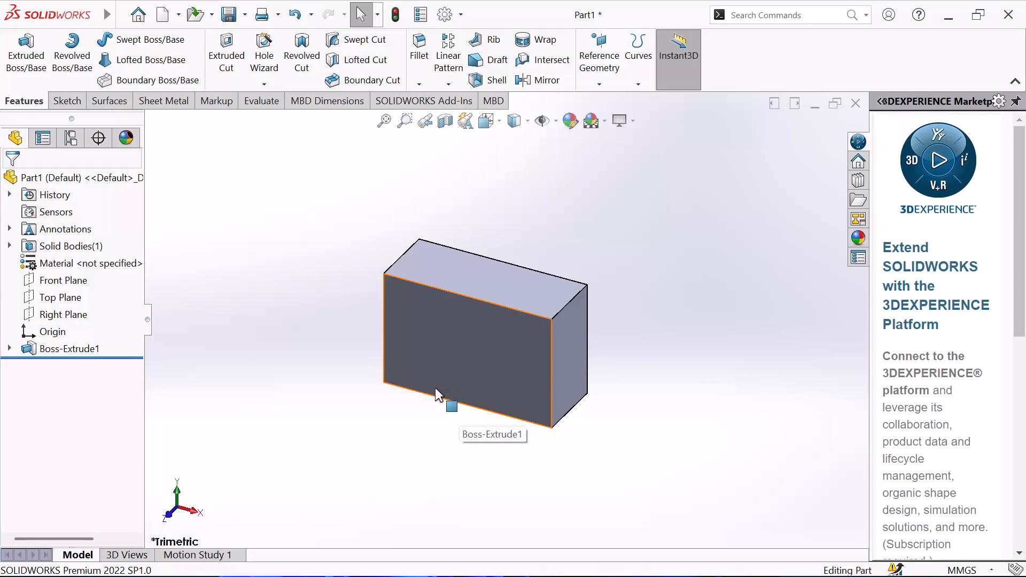
Sketch a center rectangle about 37 x 27 mm on the block's front face, centred on the origin.
click(445, 366)
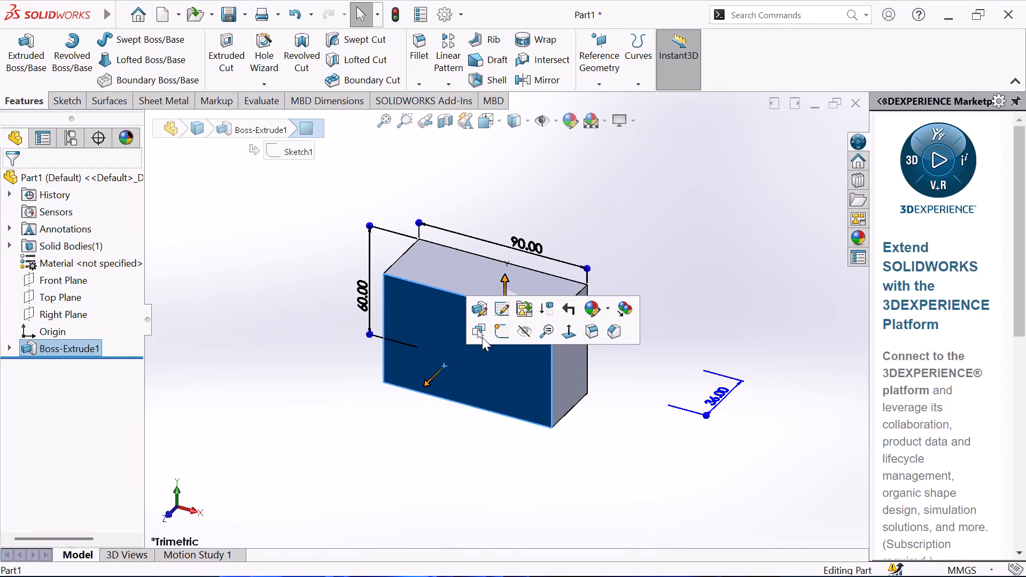
click(505, 331)
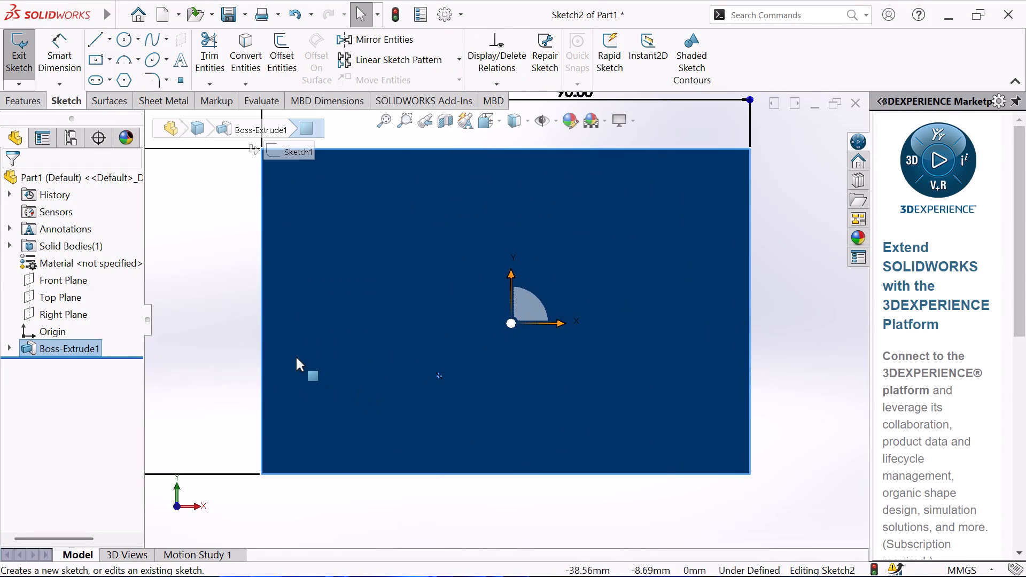
click(226, 321)
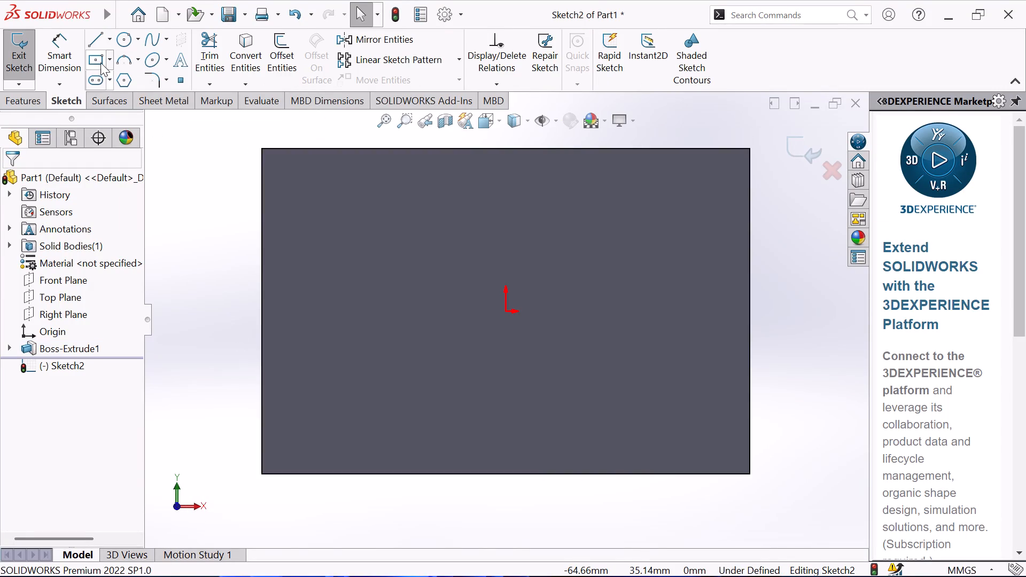
click(94, 57)
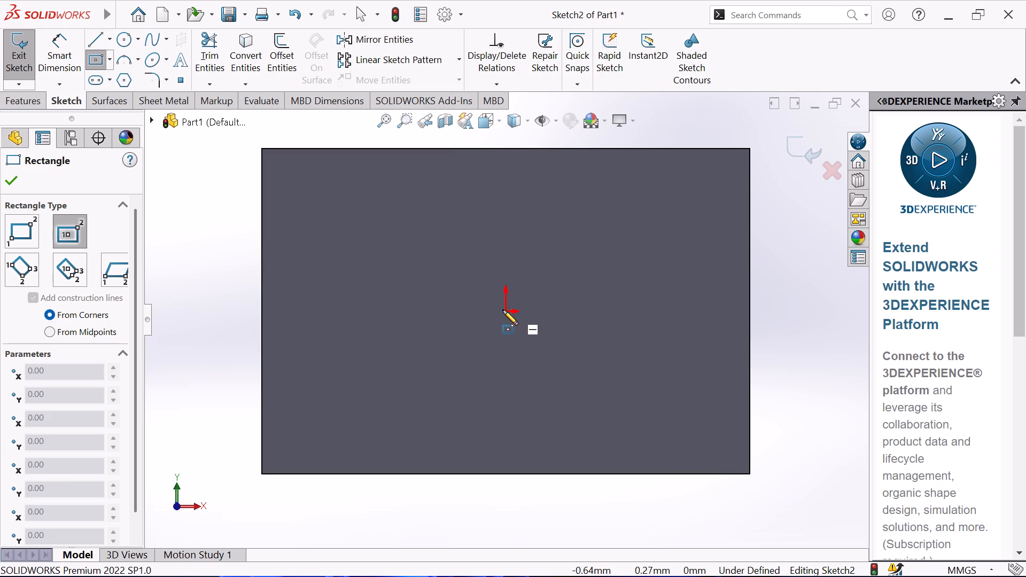
click(506, 311)
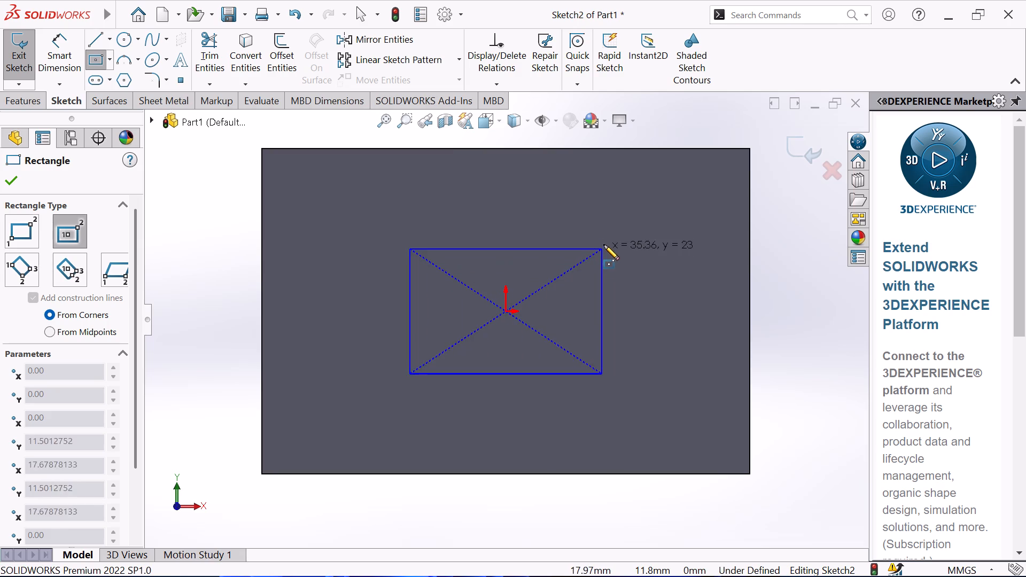
click(606, 238)
right_click(723, 299)
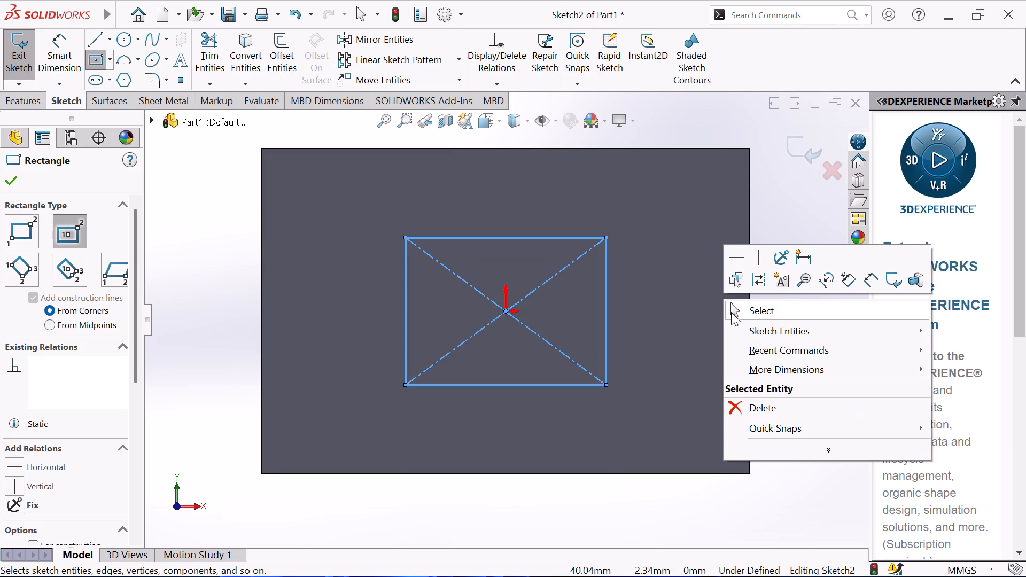
click(747, 313)
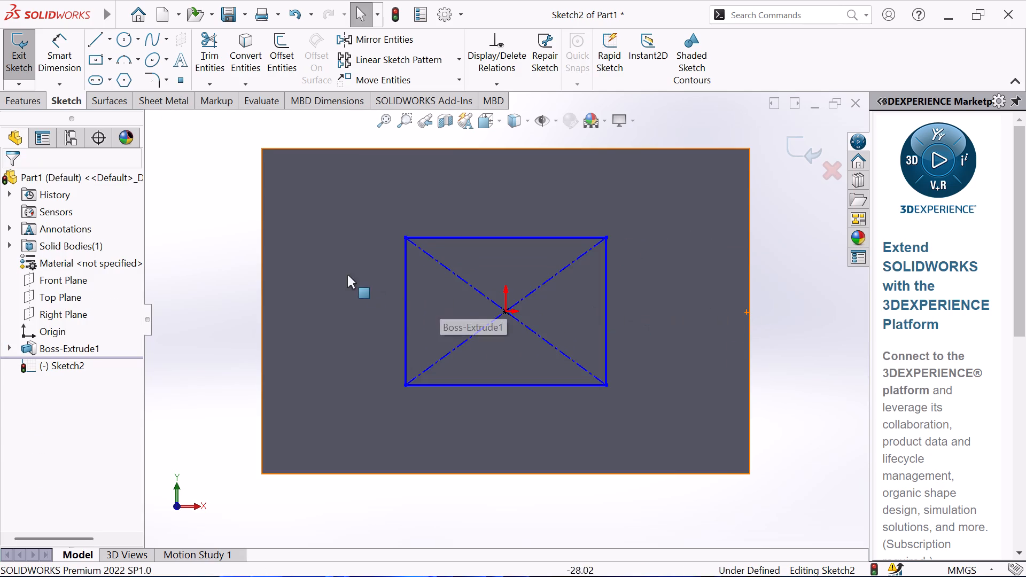
Dimension the new rectangle with a width of 46 mm and a height of 36 mm.
click(70, 59)
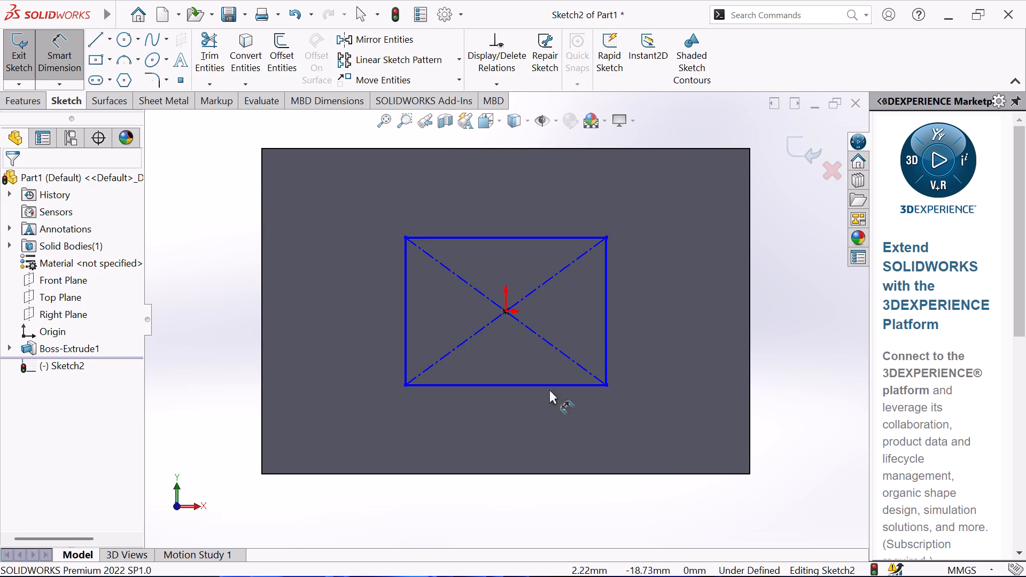
click(542, 236)
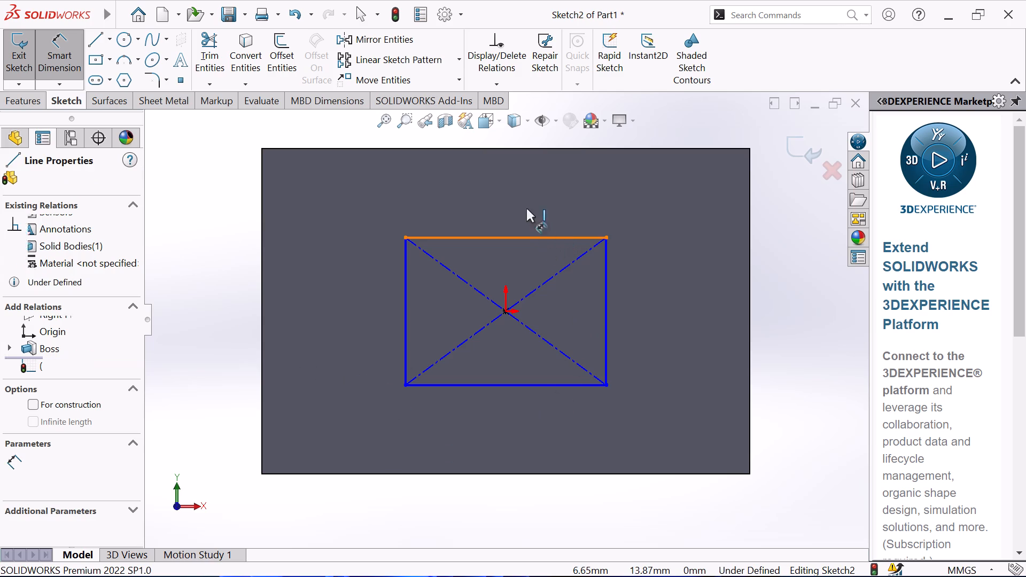
click(510, 199)
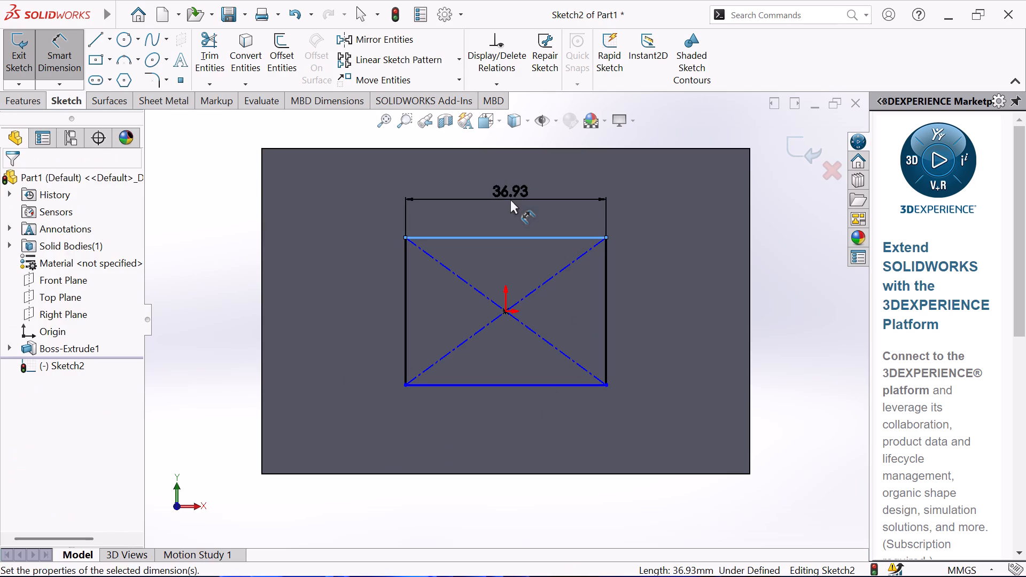
text(46)
key(Return)
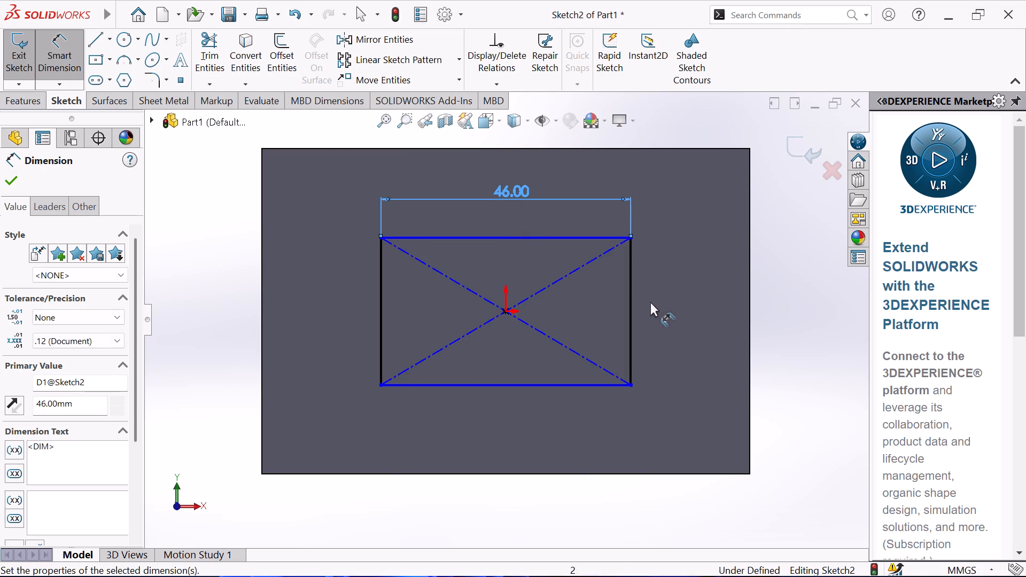
click(634, 325)
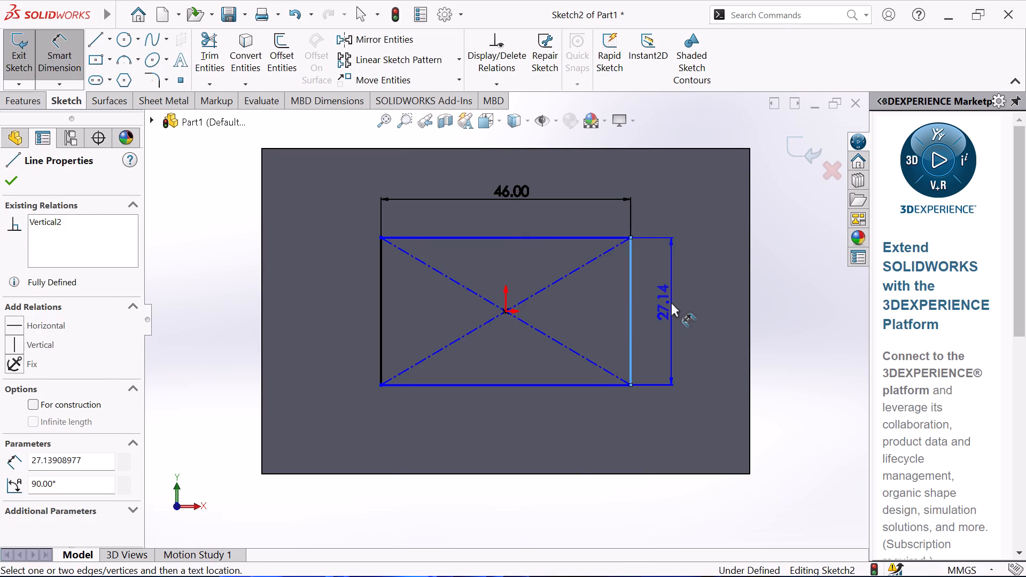
click(671, 302)
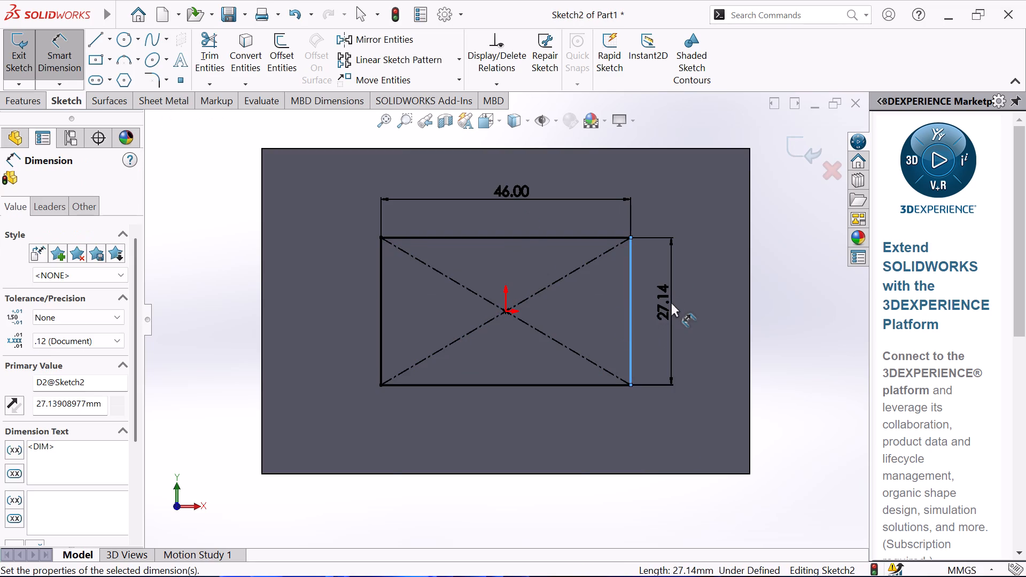
text(36)
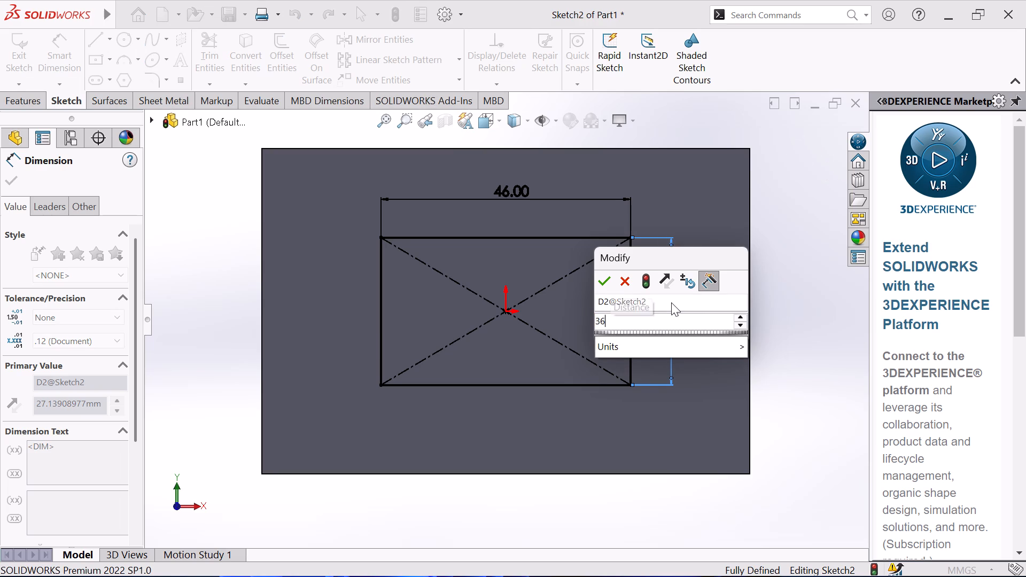
key(Return)
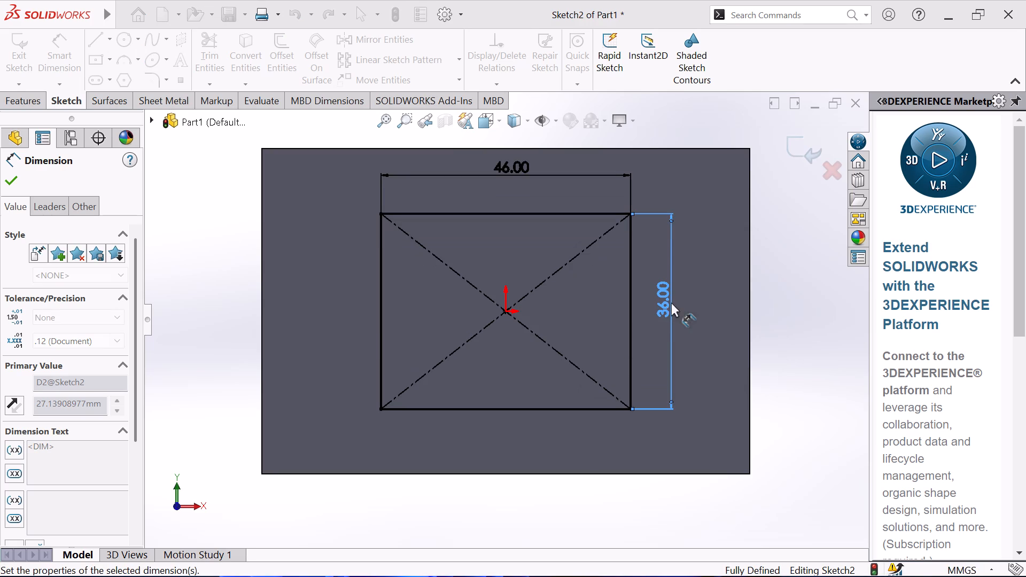
right_click(691, 296)
click(720, 349)
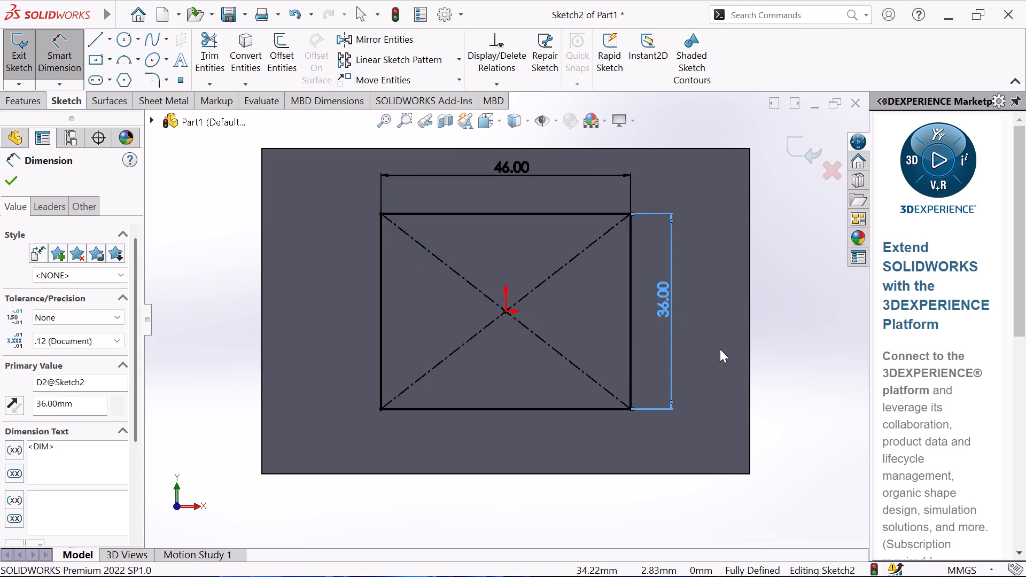
Cut-extrude the 46 x 36 mm rectangle through the block as a Blind cut 36 mm deep.
click(27, 109)
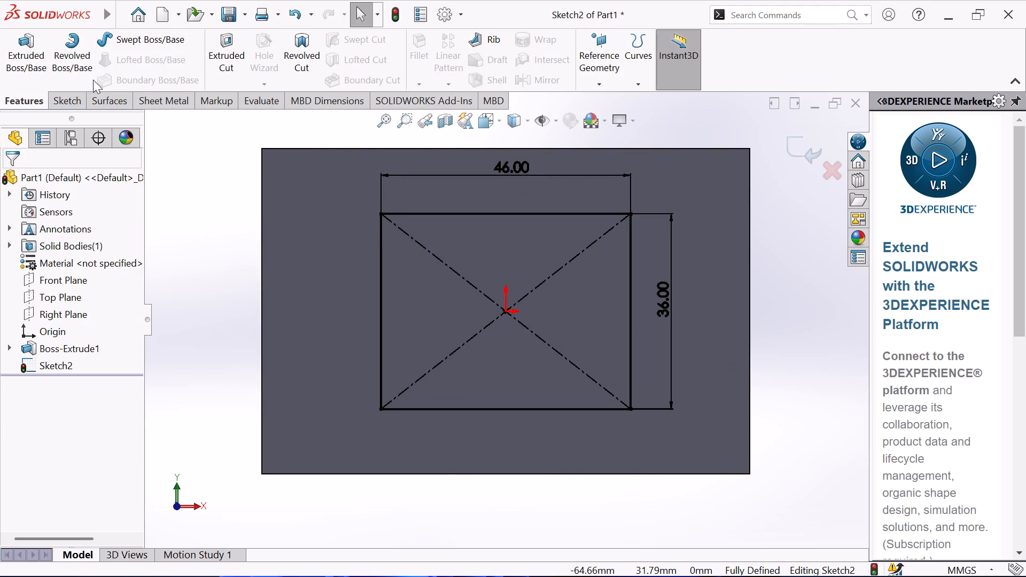
click(229, 44)
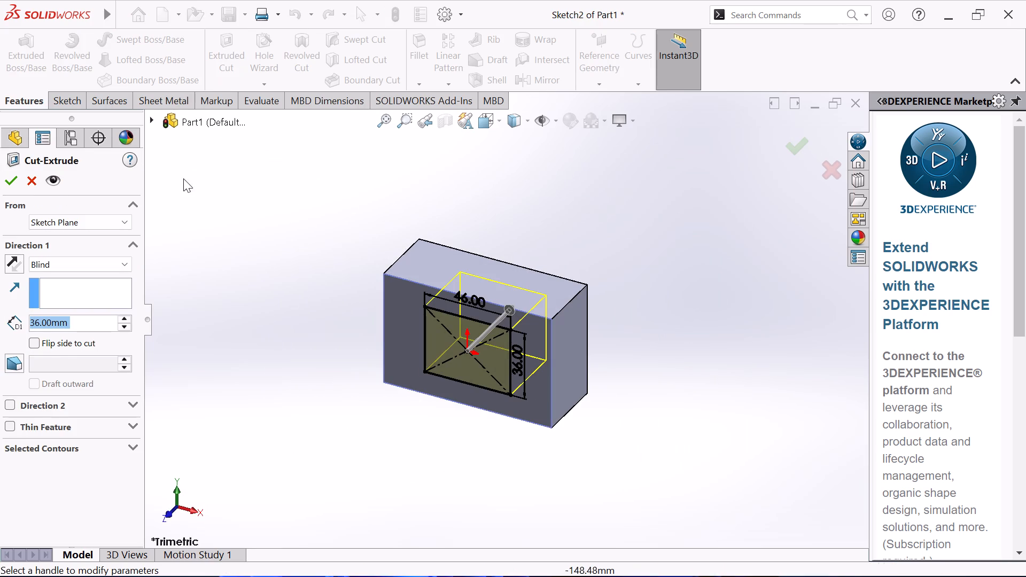
click(14, 181)
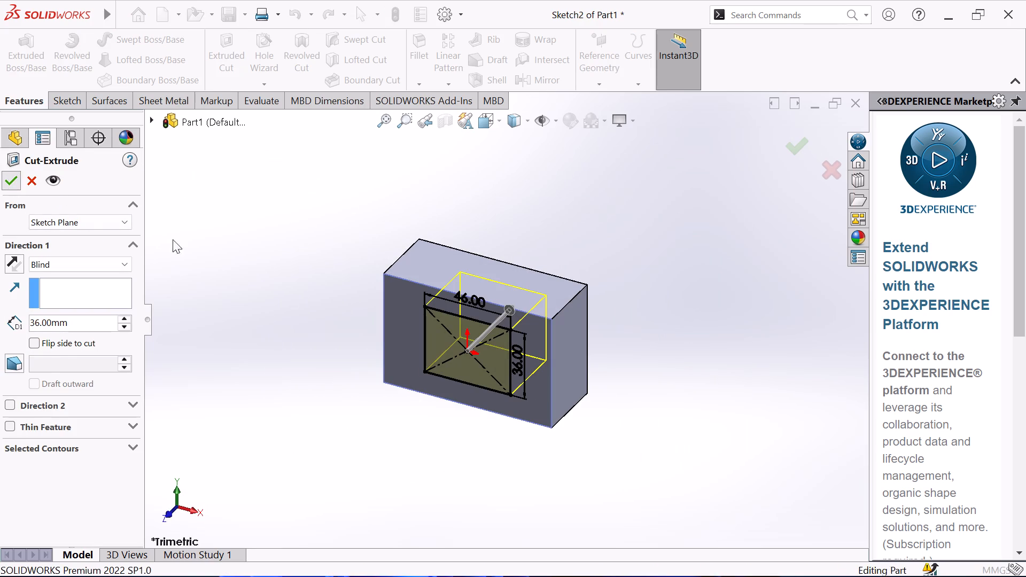
click(257, 252)
Select the block's front face surrounding the rectangular opening.
middle_drag(366, 263, 375, 247)
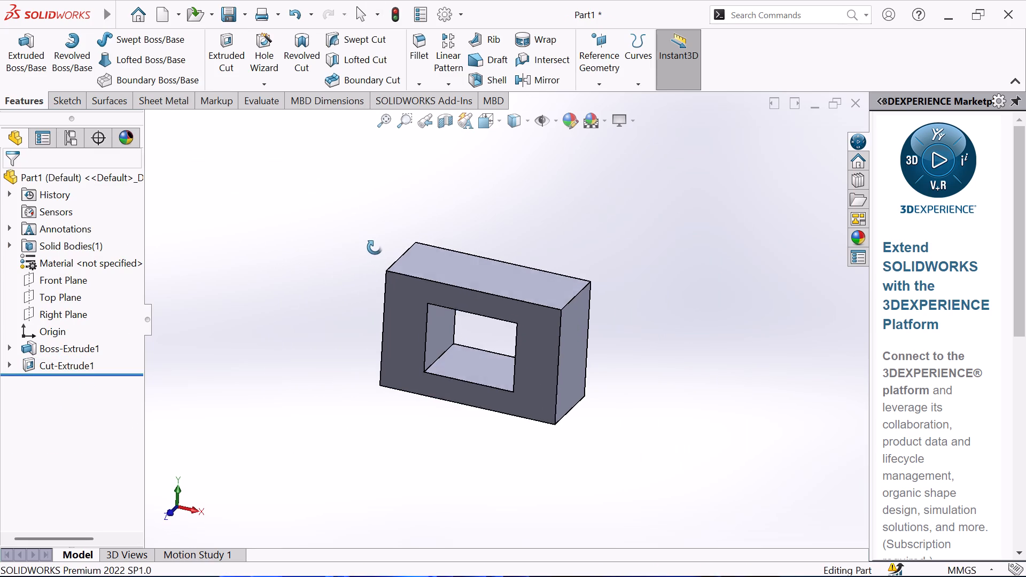
middle_drag(375, 247, 426, 156)
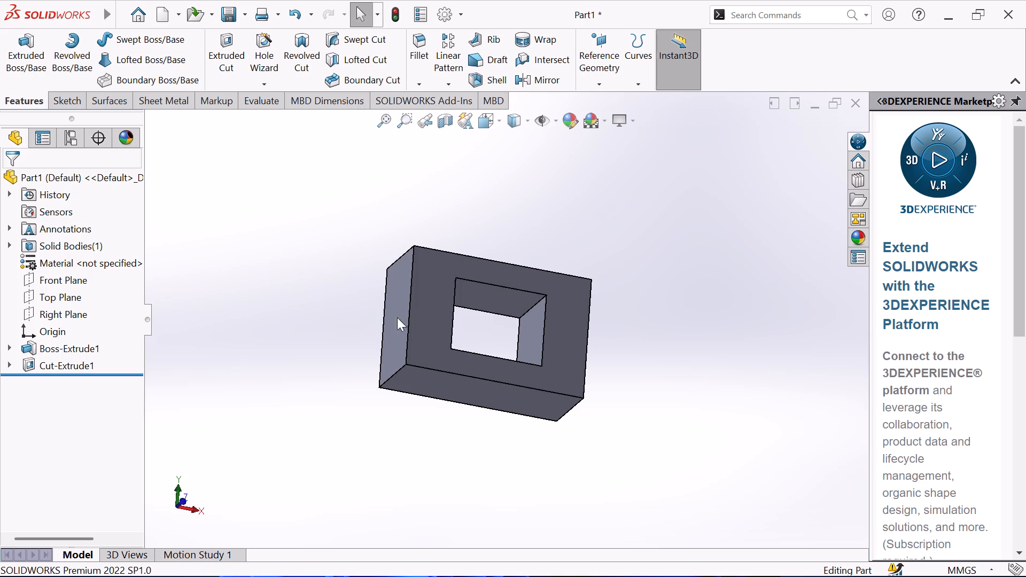
click(429, 286)
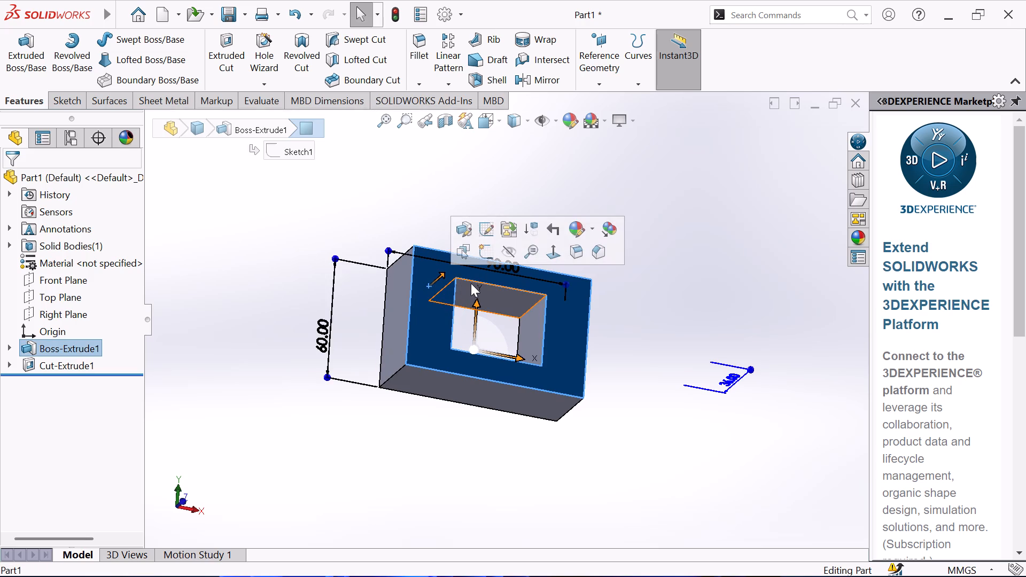
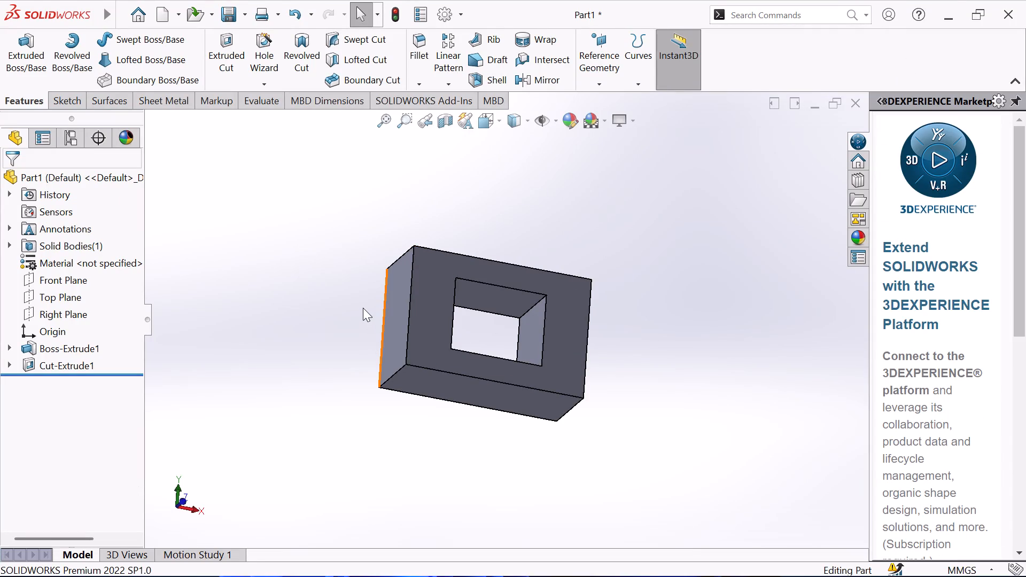
Open a sketch on the block's left 60 x 36 mm side face and draw a 36 mm horizontal centerline from the origin to the opposite edge.
middle_drag(364, 298, 383, 297)
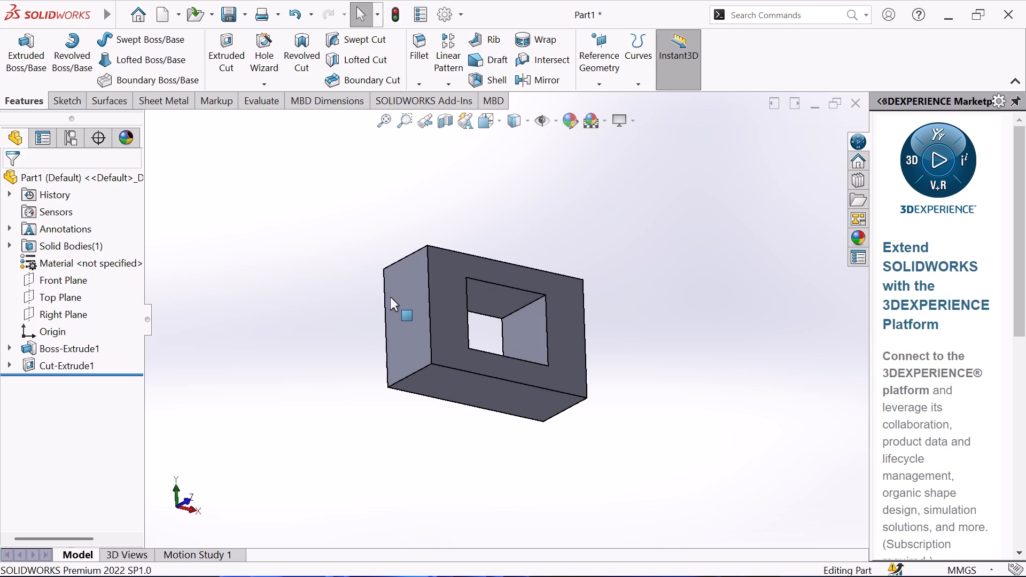
click(401, 297)
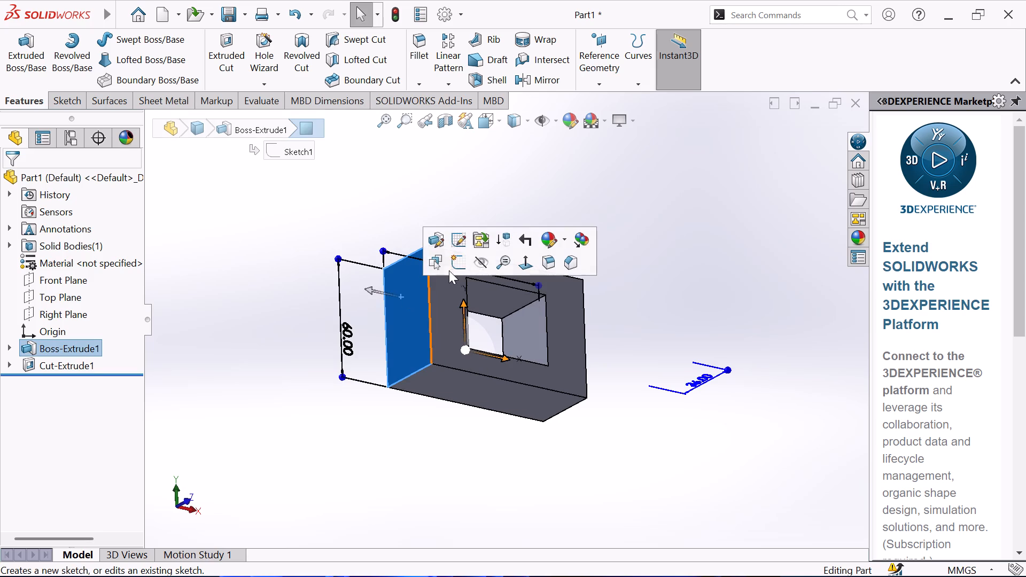
click(459, 264)
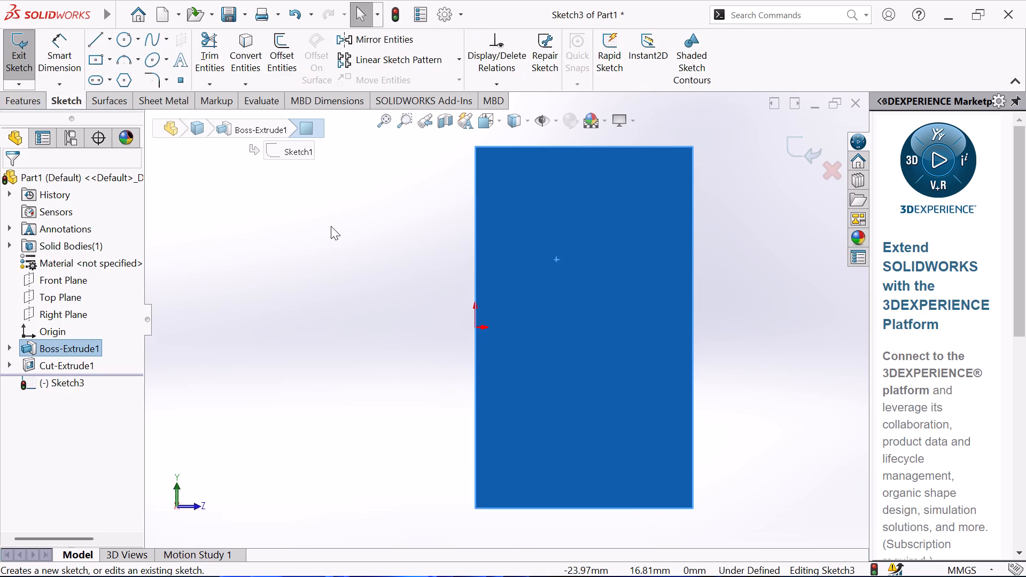
click(331, 226)
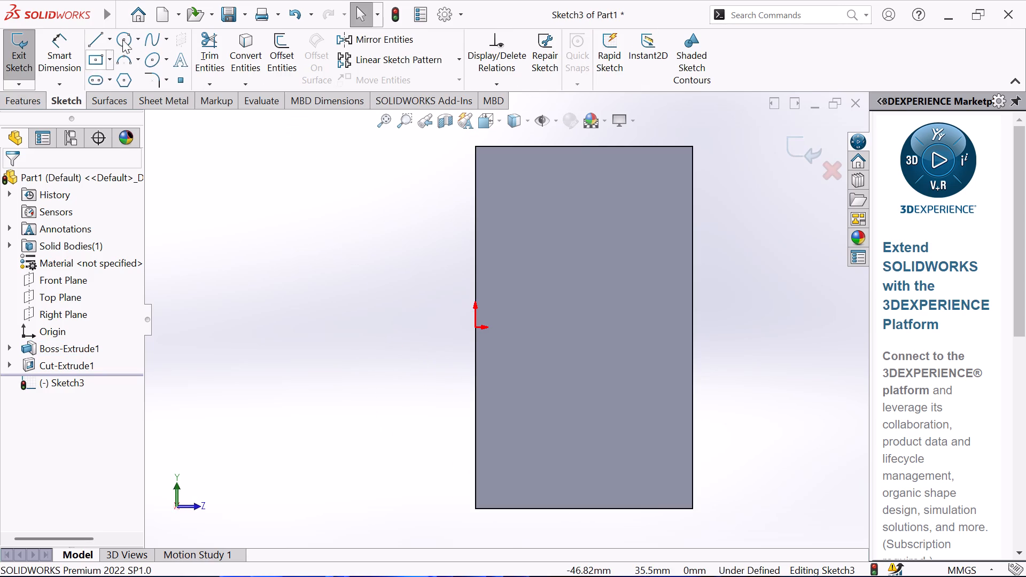
click(109, 37)
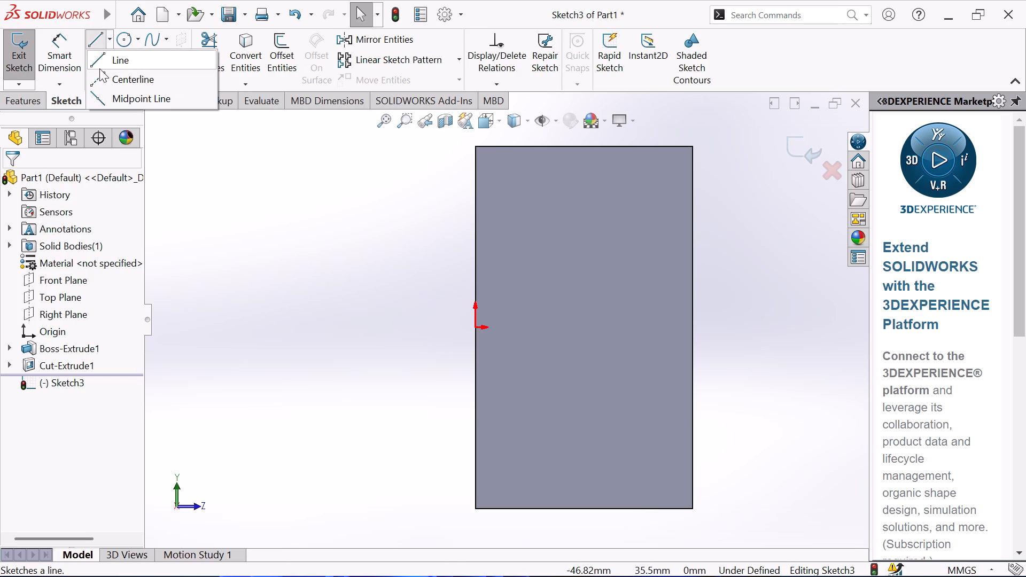
click(94, 82)
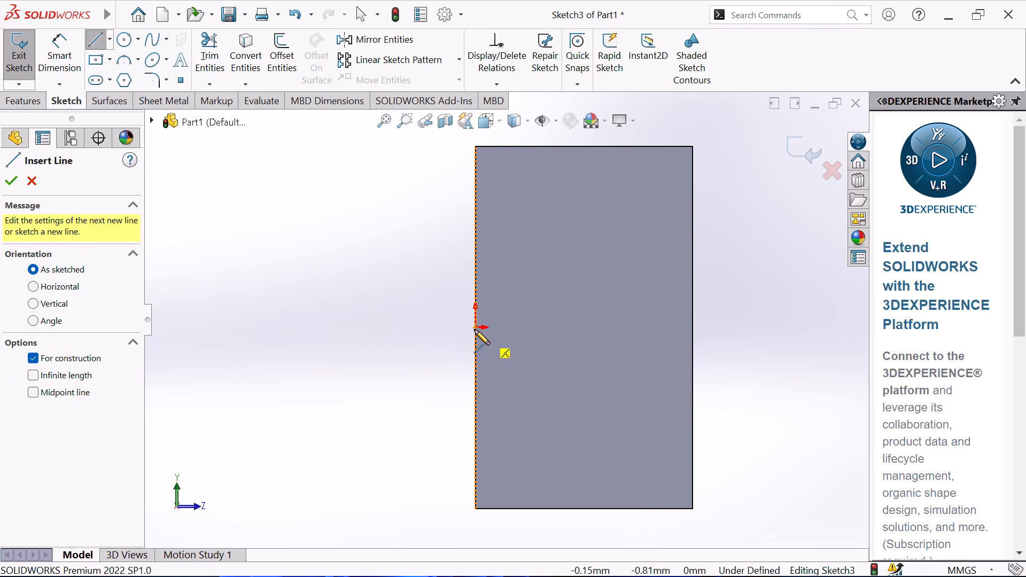
click(477, 329)
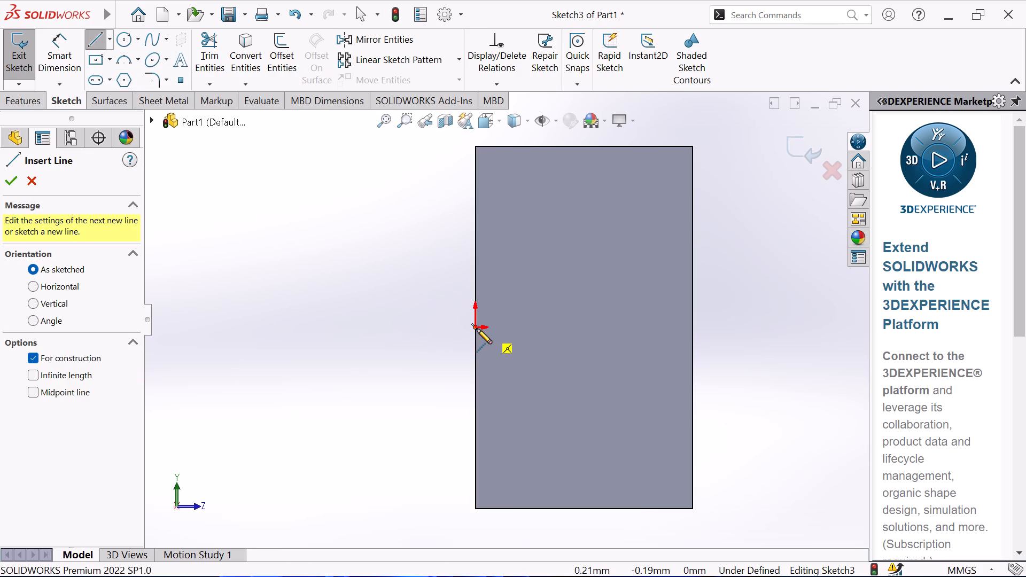
click(693, 328)
right_click(711, 309)
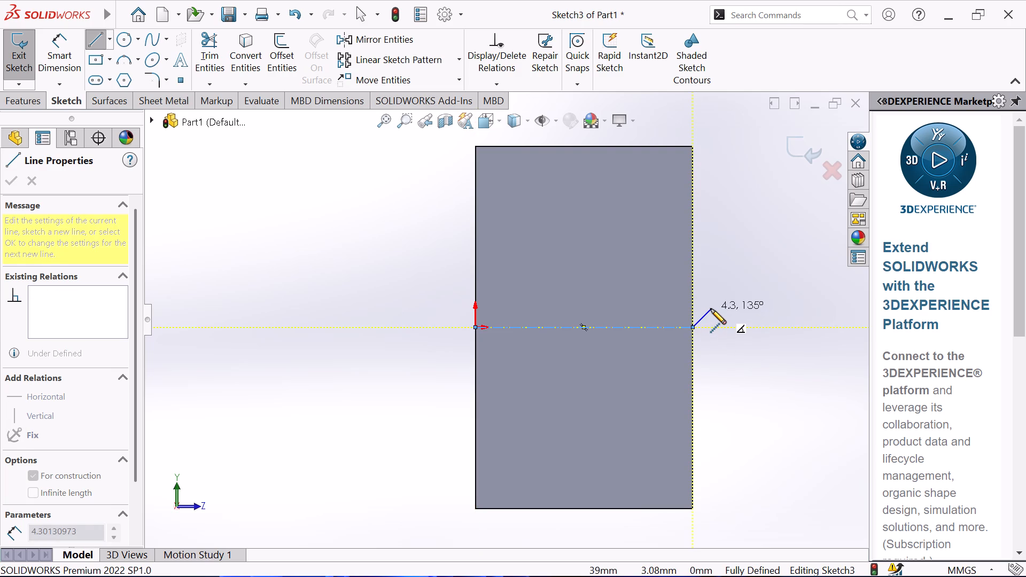
click(752, 317)
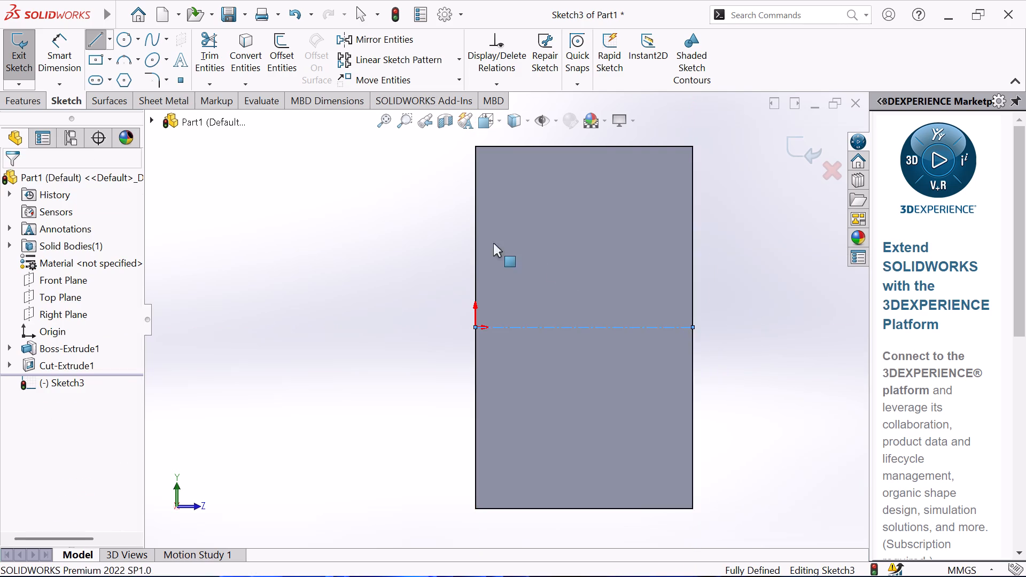
Sketch a circle of 18 mm radius centred on the centerline's midpoint and reaching the origin.
click(124, 42)
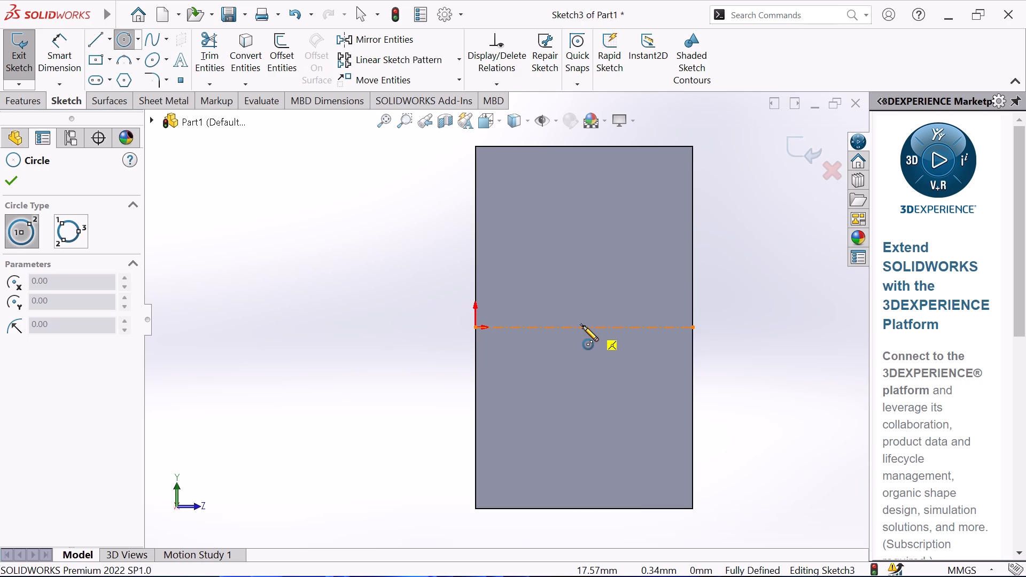
click(583, 326)
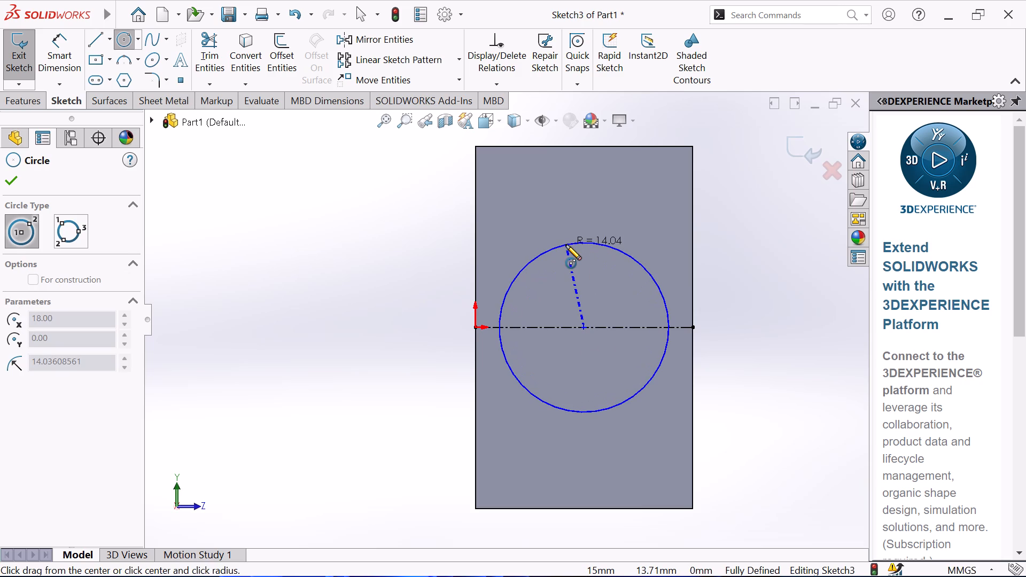
click(475, 326)
right_click(413, 294)
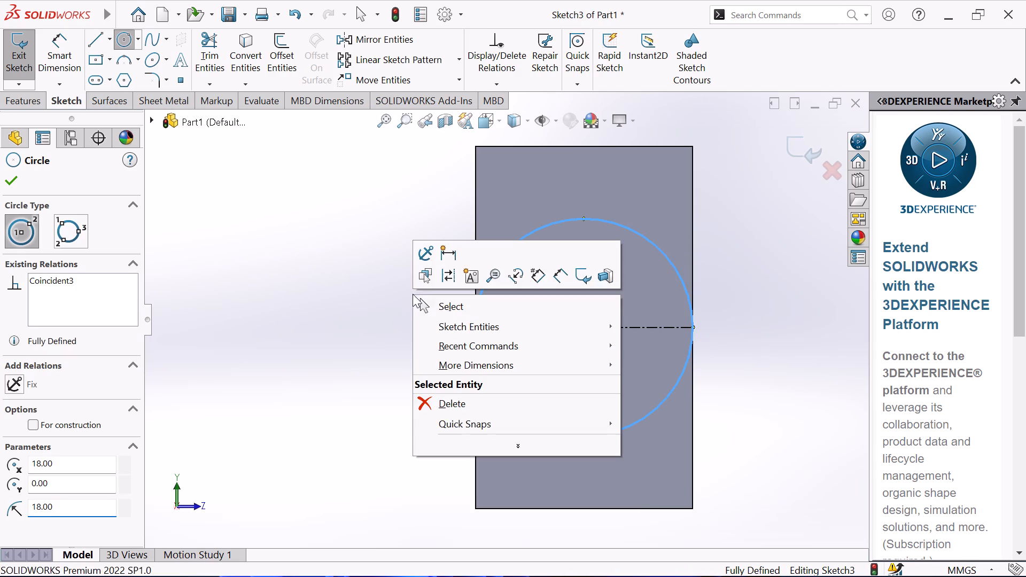
click(436, 310)
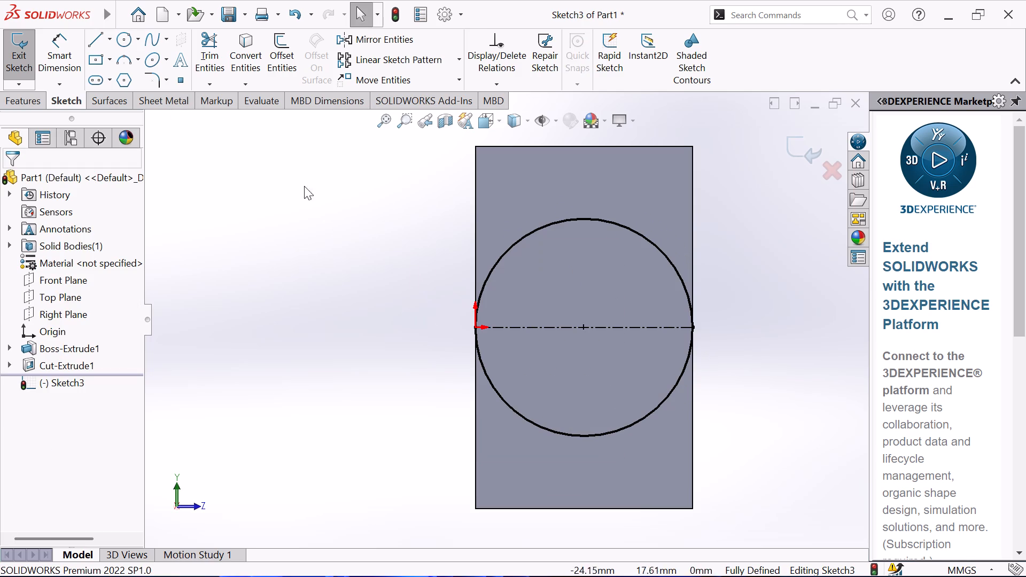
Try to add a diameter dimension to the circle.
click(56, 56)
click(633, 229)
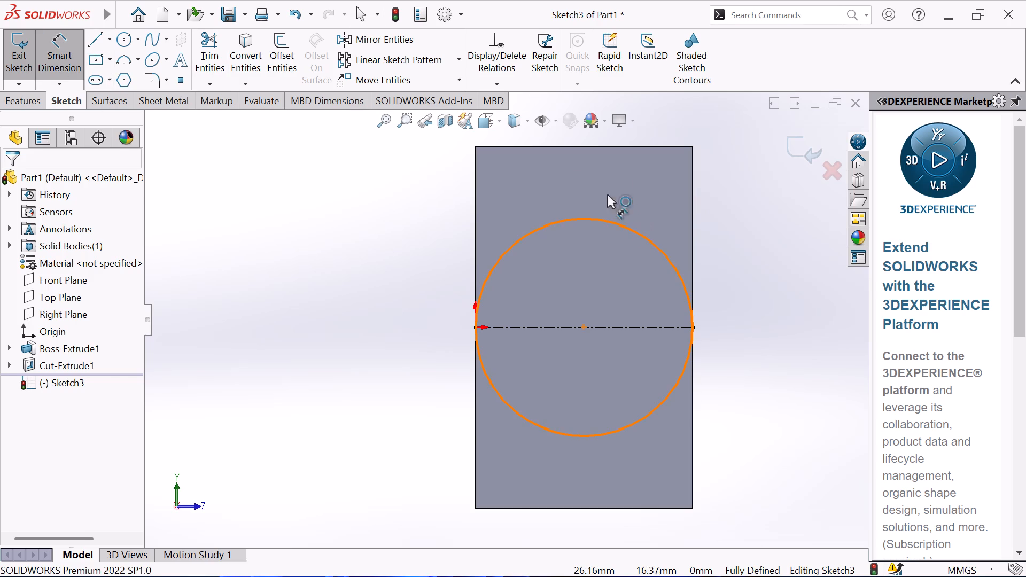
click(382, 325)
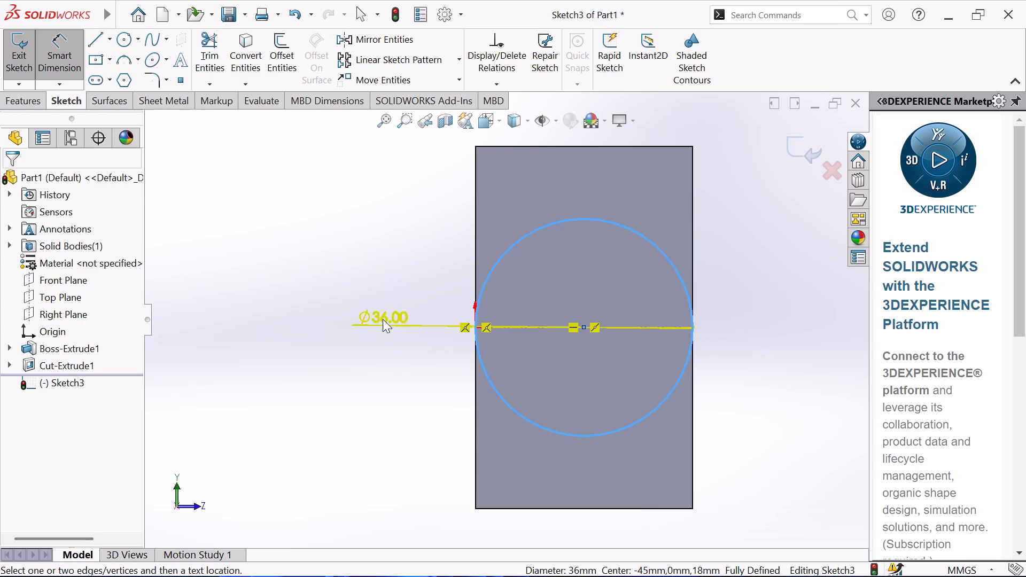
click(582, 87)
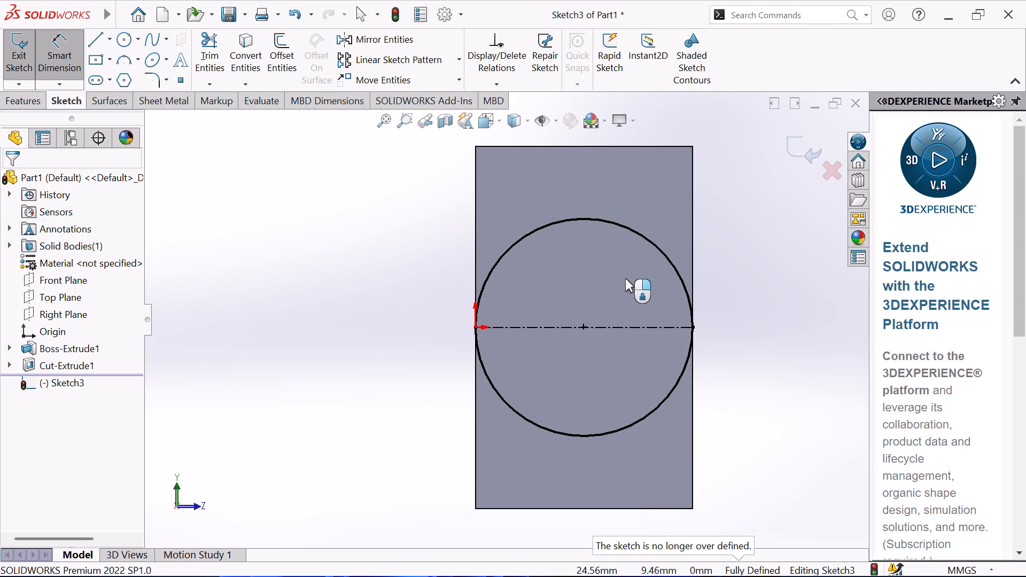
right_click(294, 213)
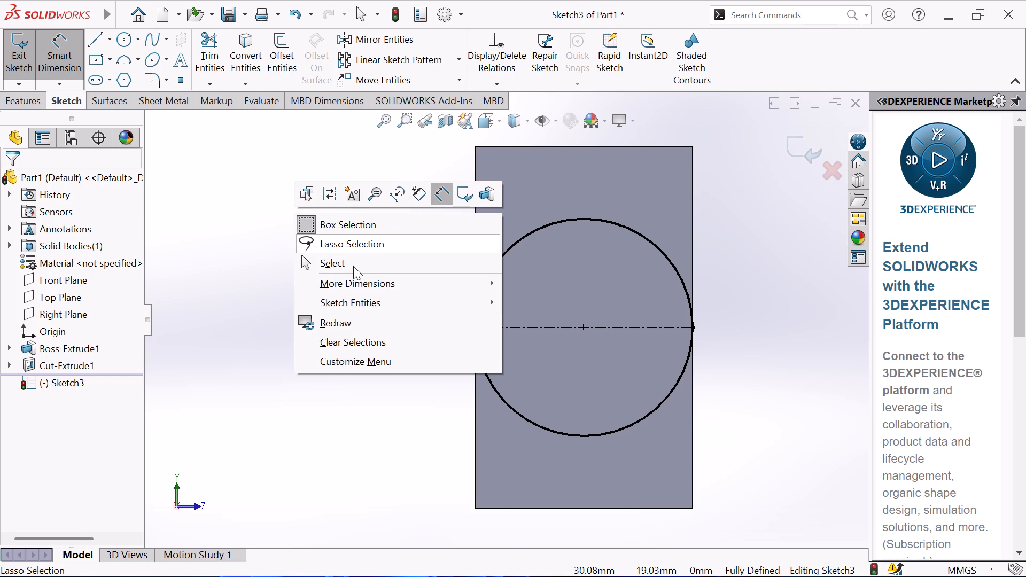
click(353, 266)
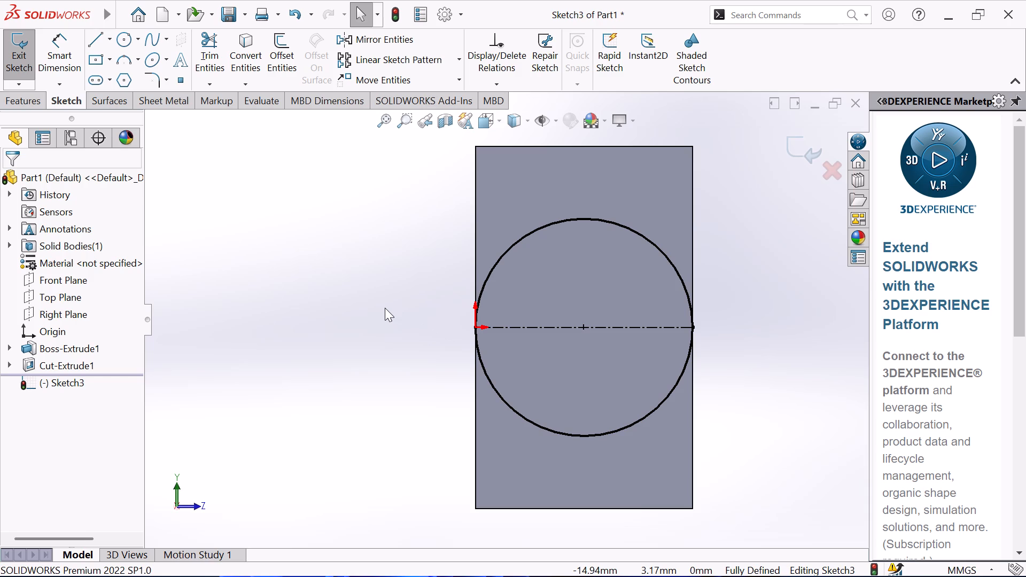
Extrude the circle outward from the side face as a Blind boss 18 mm deep, merged with the block.
click(6, 102)
click(22, 51)
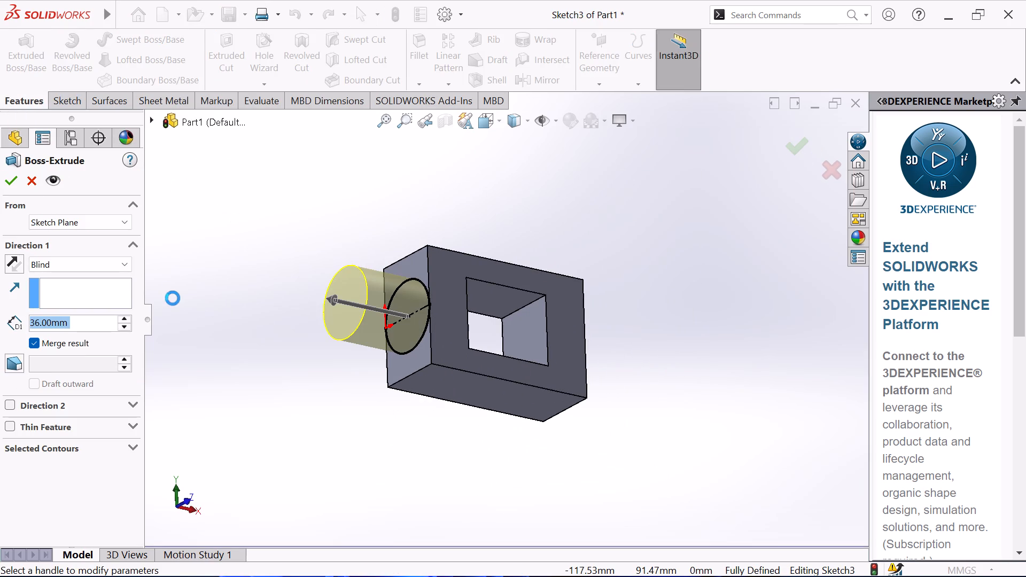
click(121, 328)
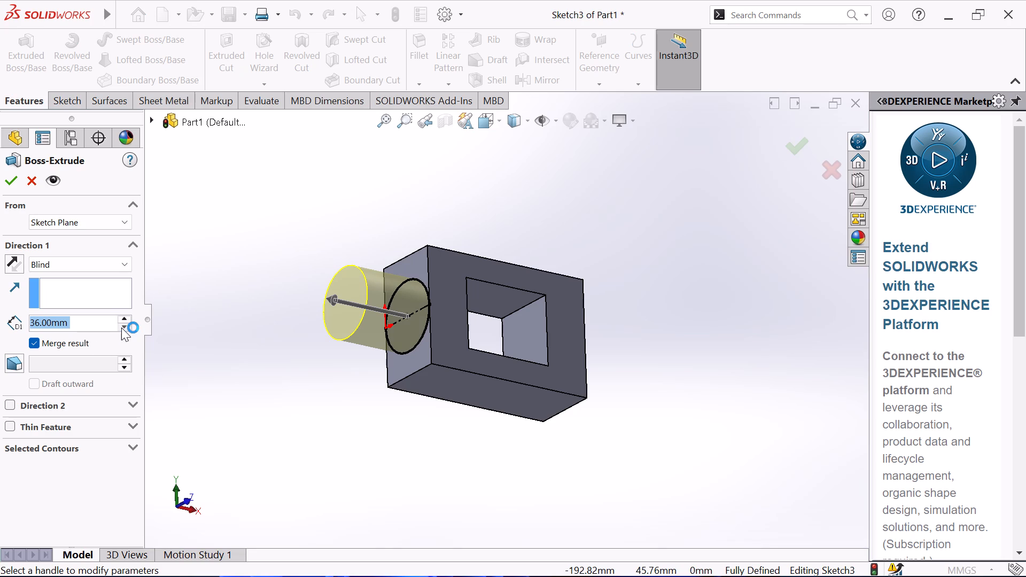
click(121, 328)
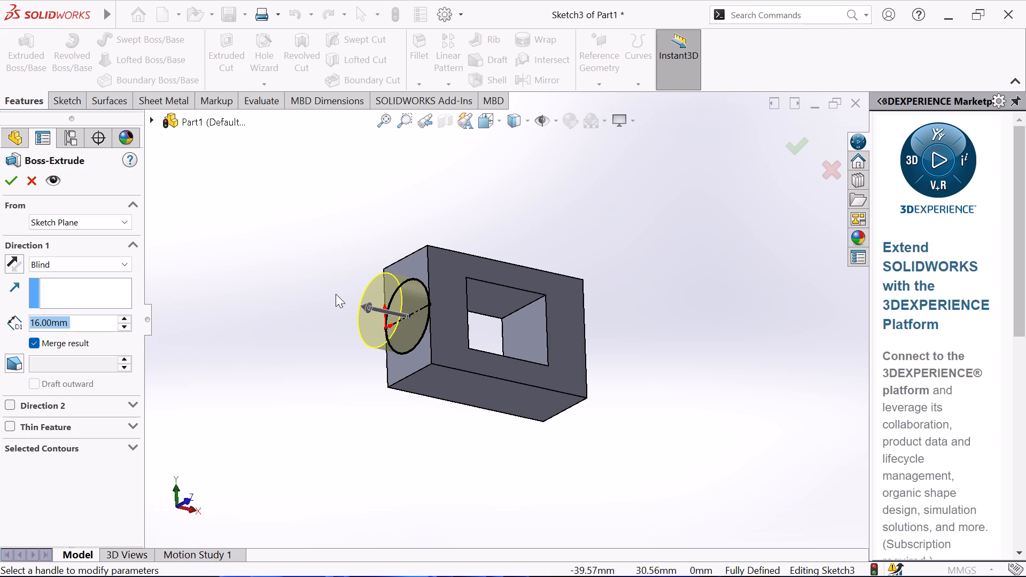
text(18)
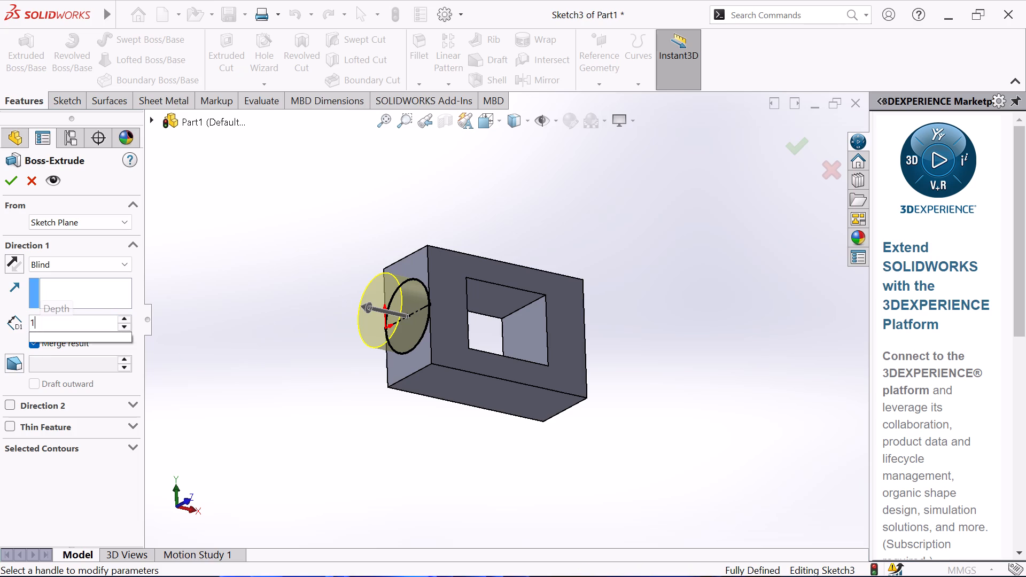
key(Return)
key(Return)
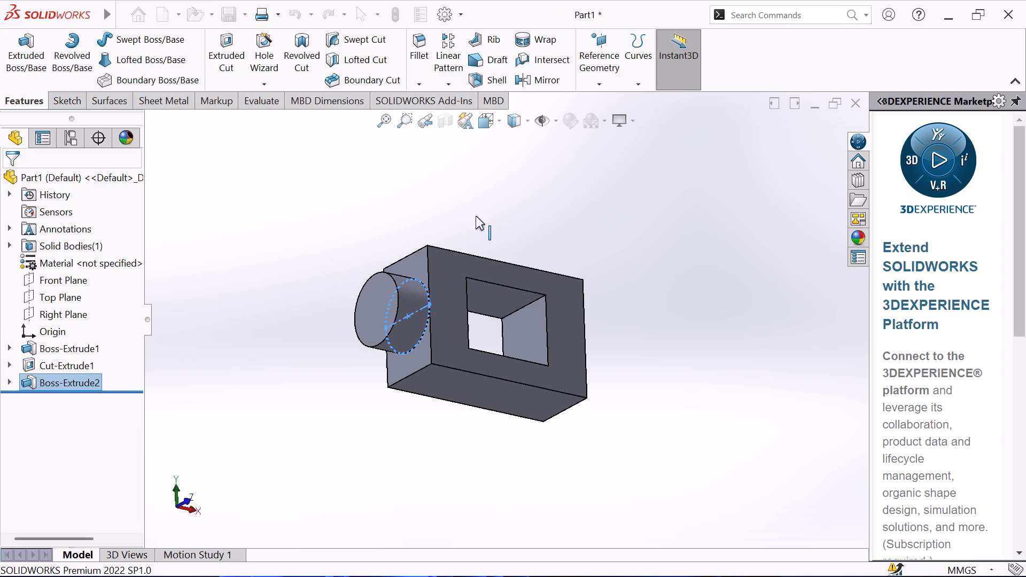
click(408, 178)
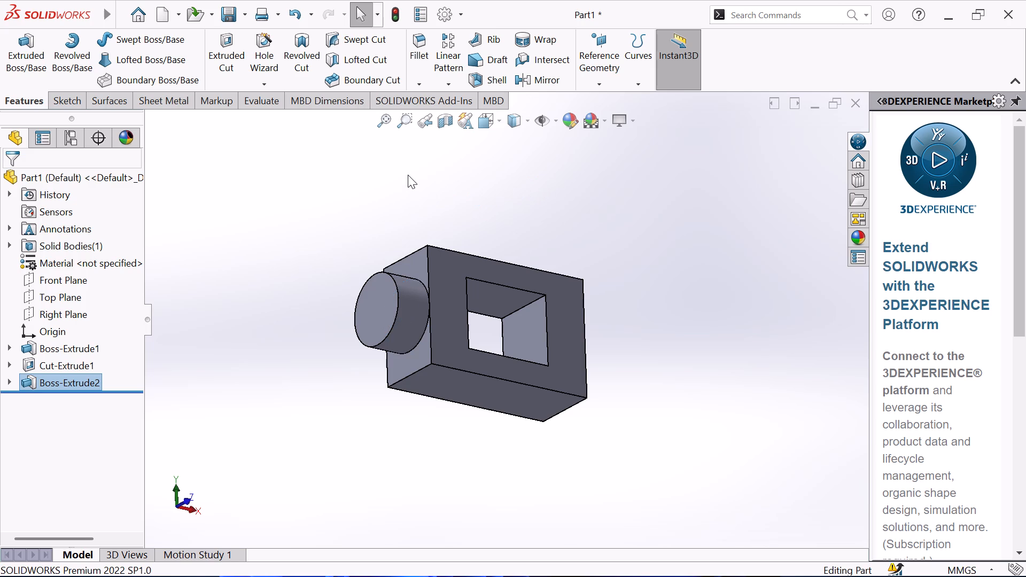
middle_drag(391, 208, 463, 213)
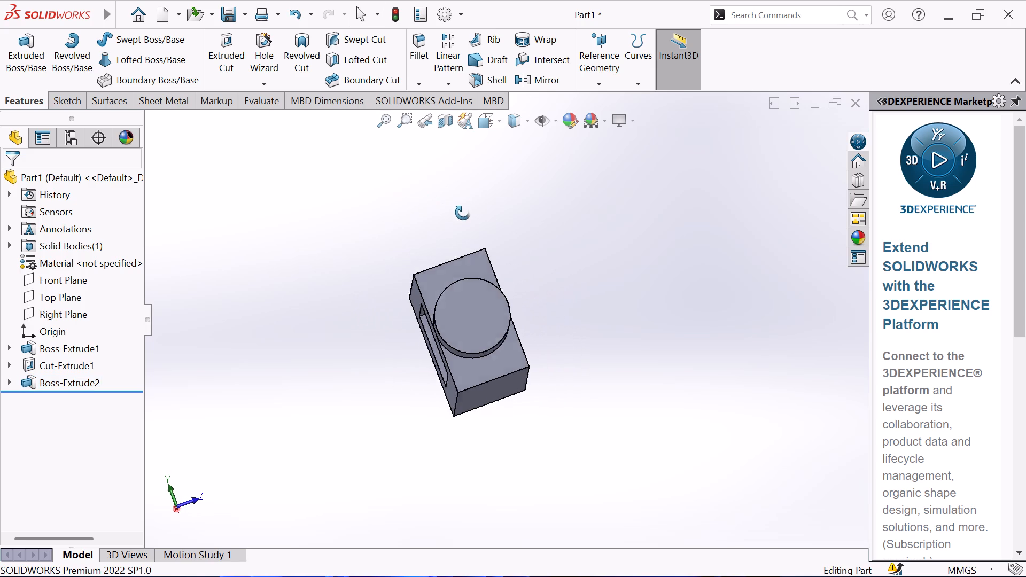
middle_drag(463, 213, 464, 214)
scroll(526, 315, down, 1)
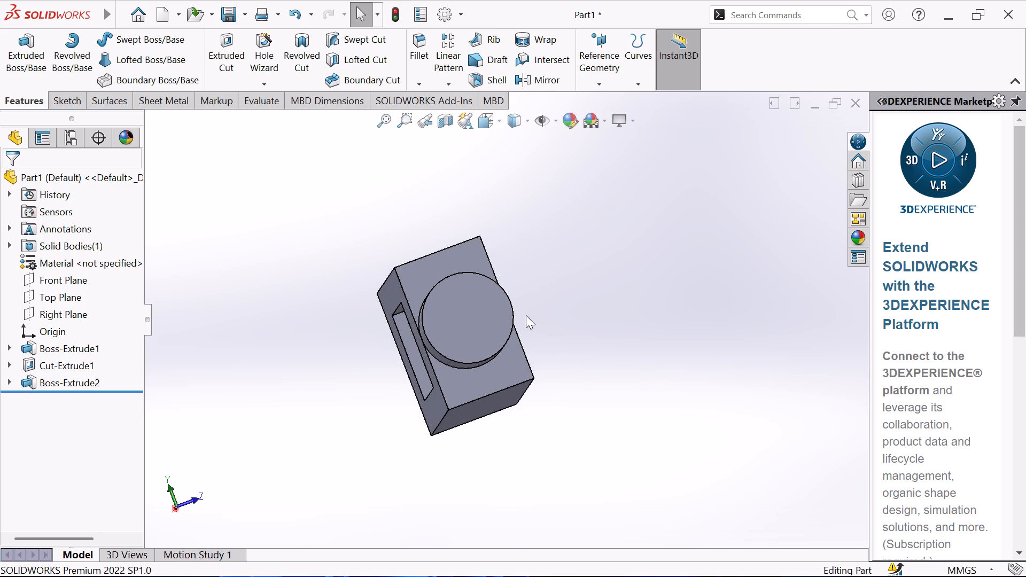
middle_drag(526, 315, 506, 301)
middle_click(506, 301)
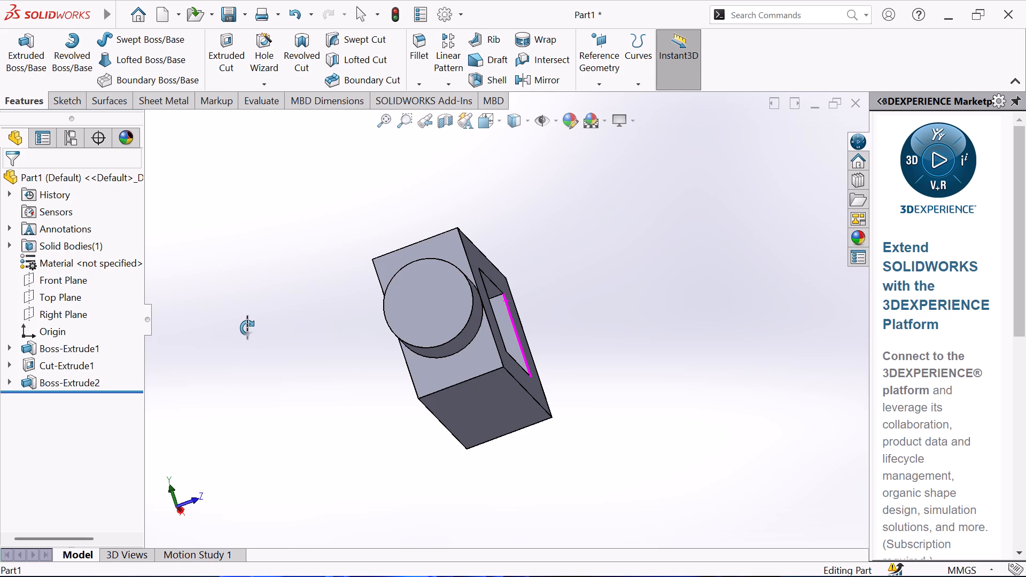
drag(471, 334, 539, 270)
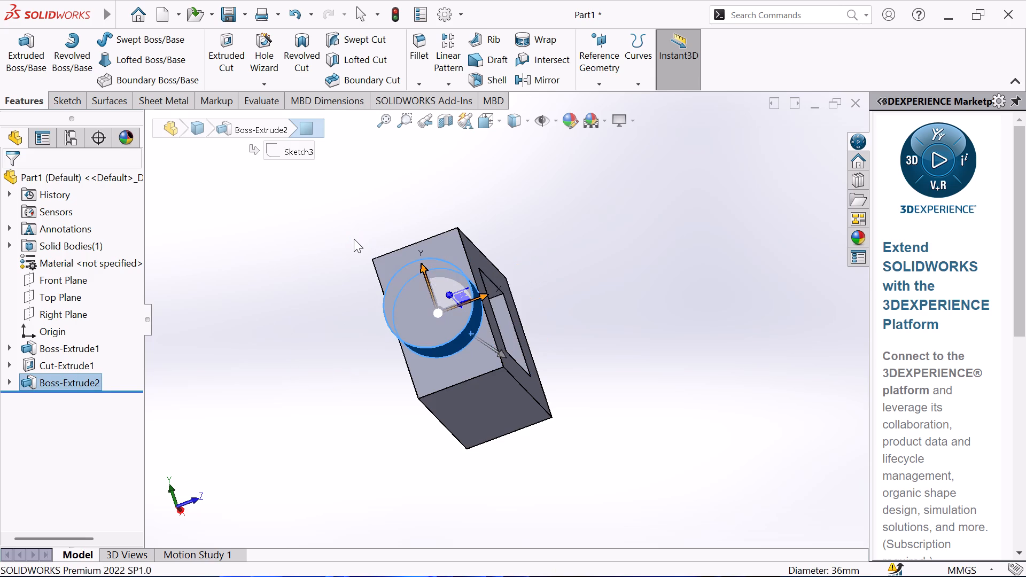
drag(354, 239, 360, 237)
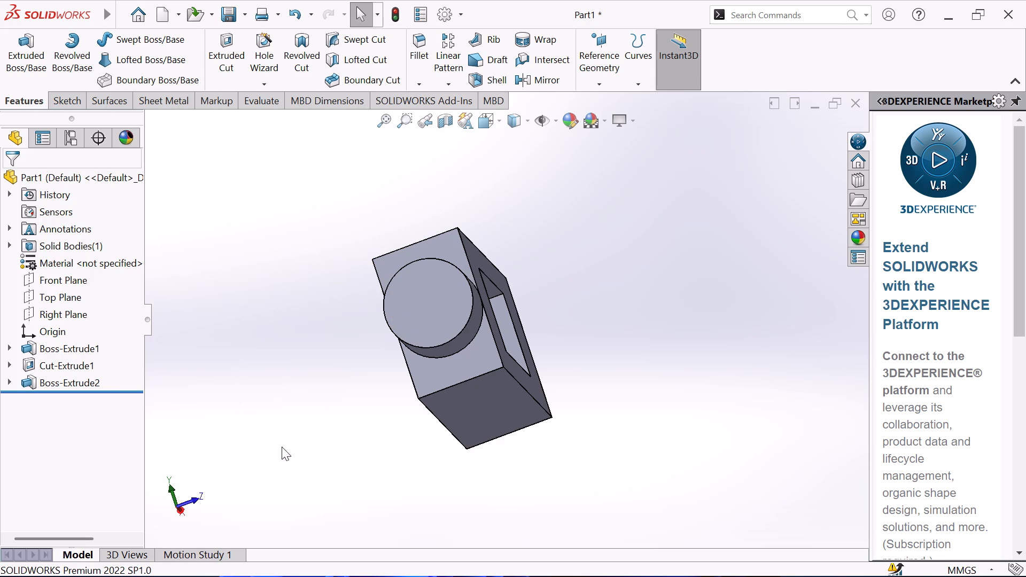
Open a sketch on the cylindrical boss's flat end face and draw a concentric circle of about 12.3 mm radius.
middle_drag(282, 447, 287, 352)
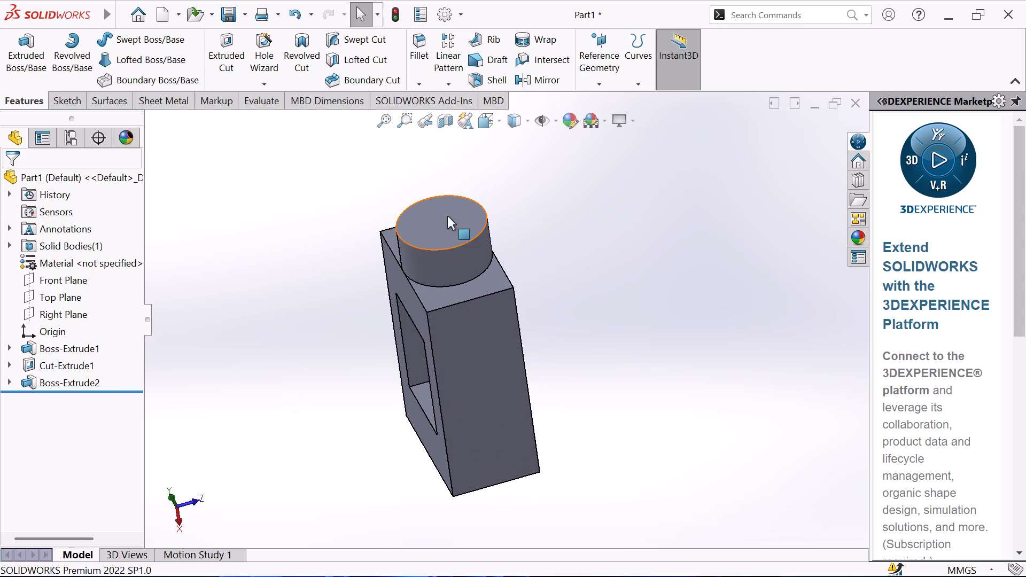
click(450, 215)
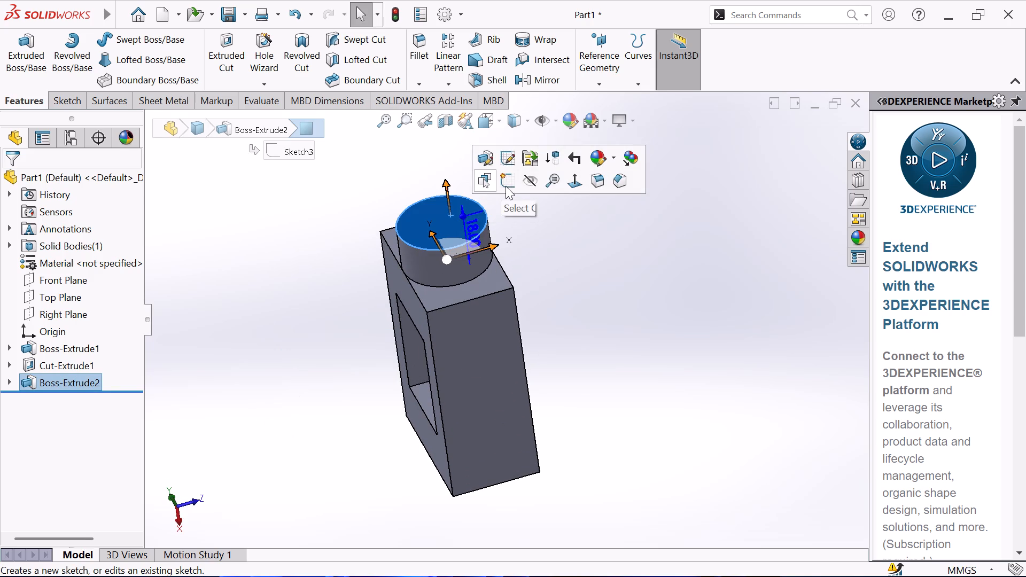
click(506, 186)
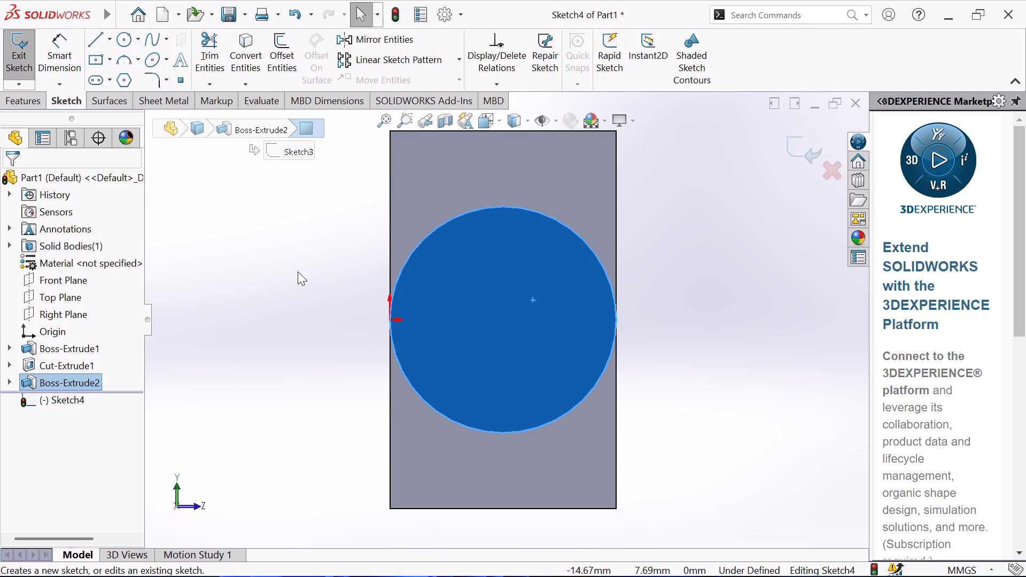
click(298, 271)
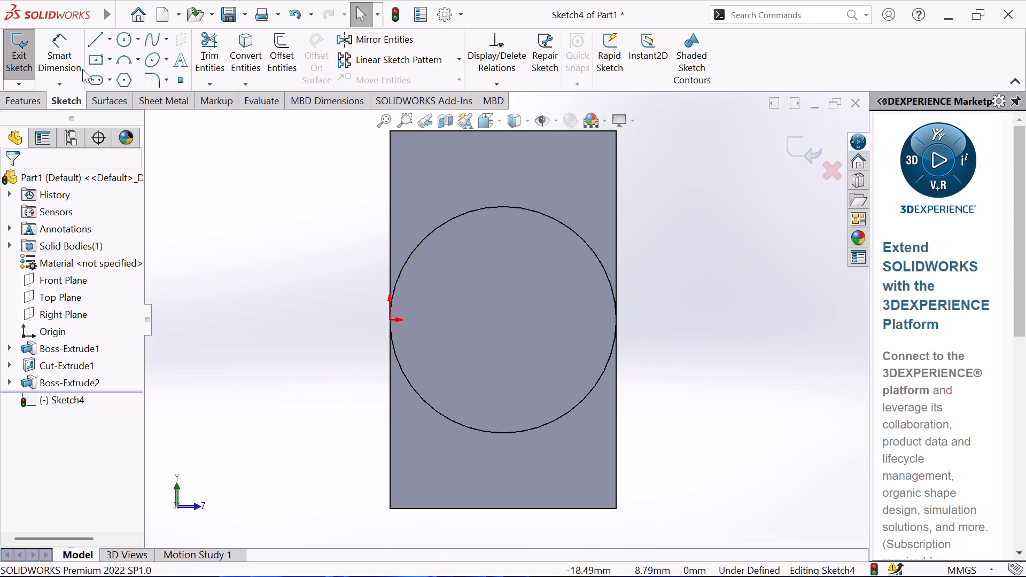
click(126, 36)
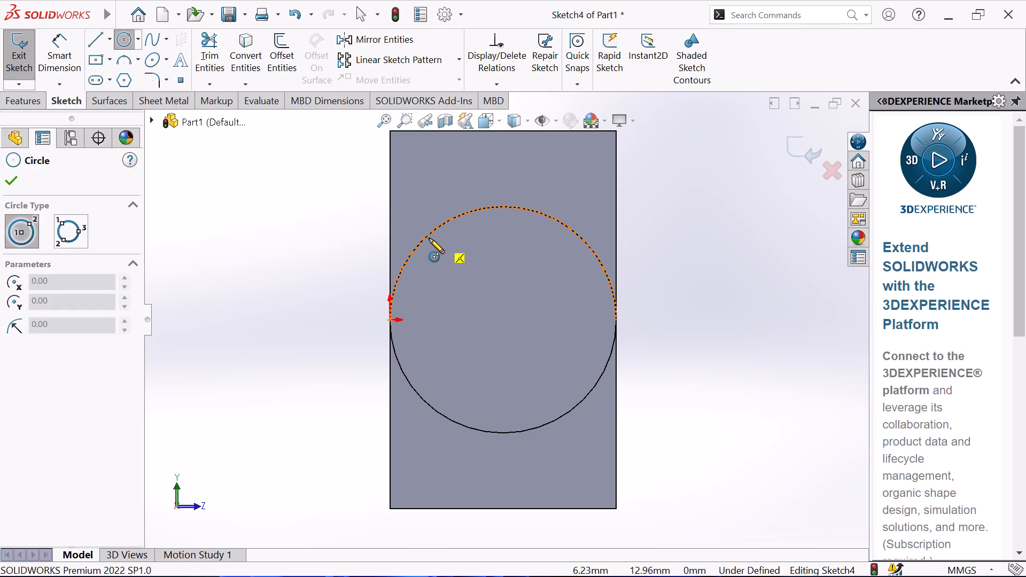
click(501, 318)
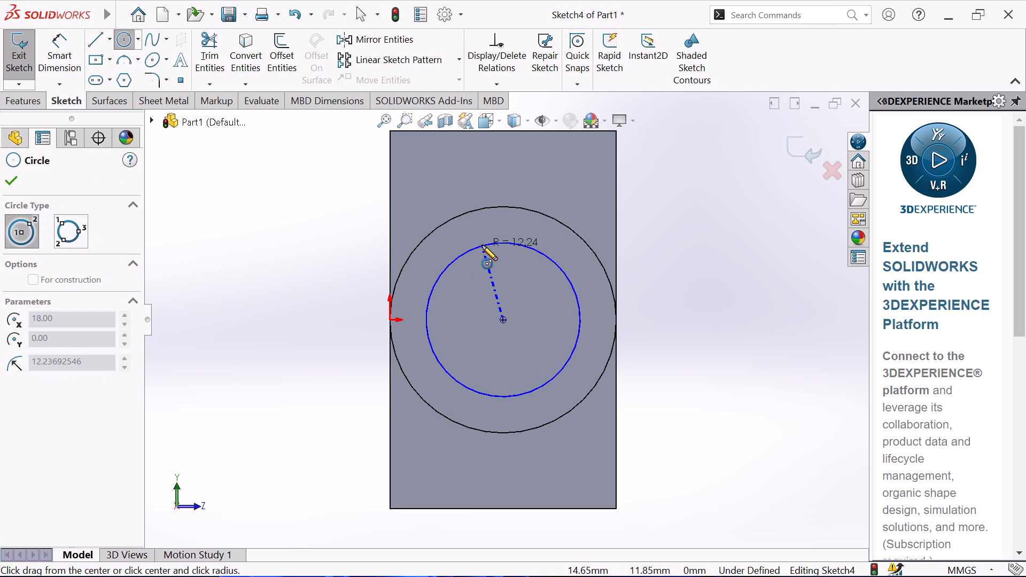
click(482, 245)
right_click(170, 266)
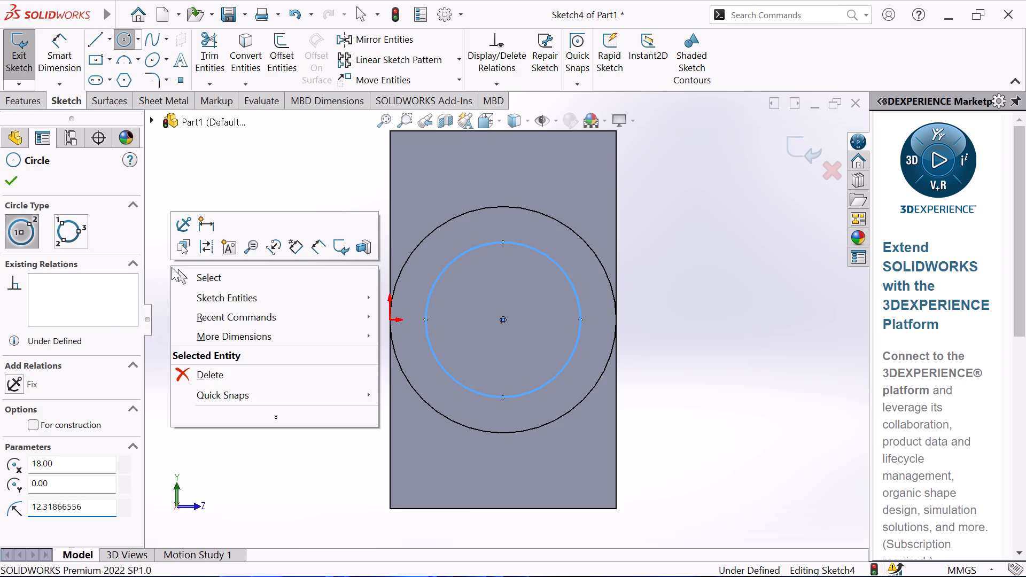
click(195, 275)
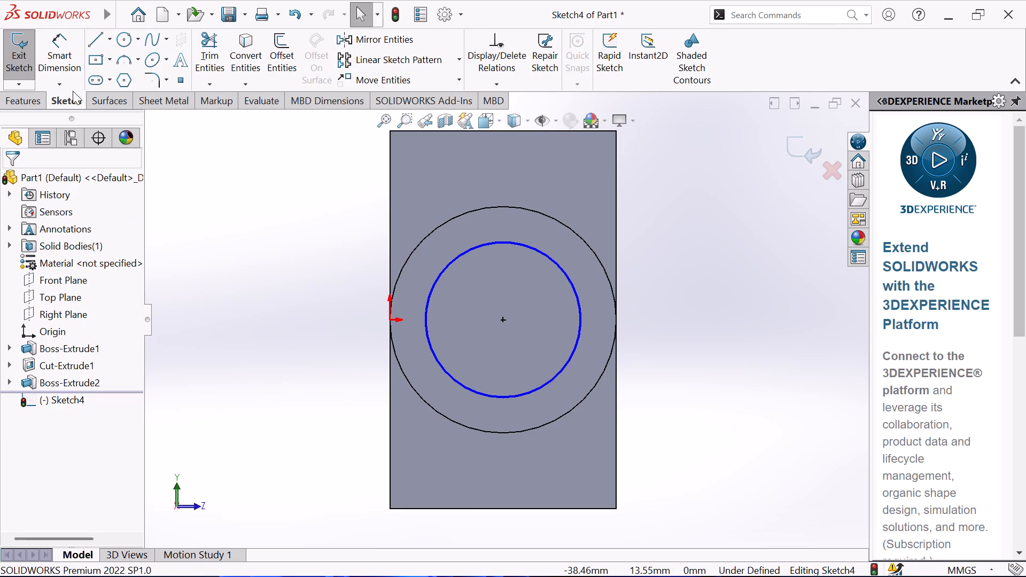
Add a diameter dimension of 5 mm to the new circle.
click(71, 46)
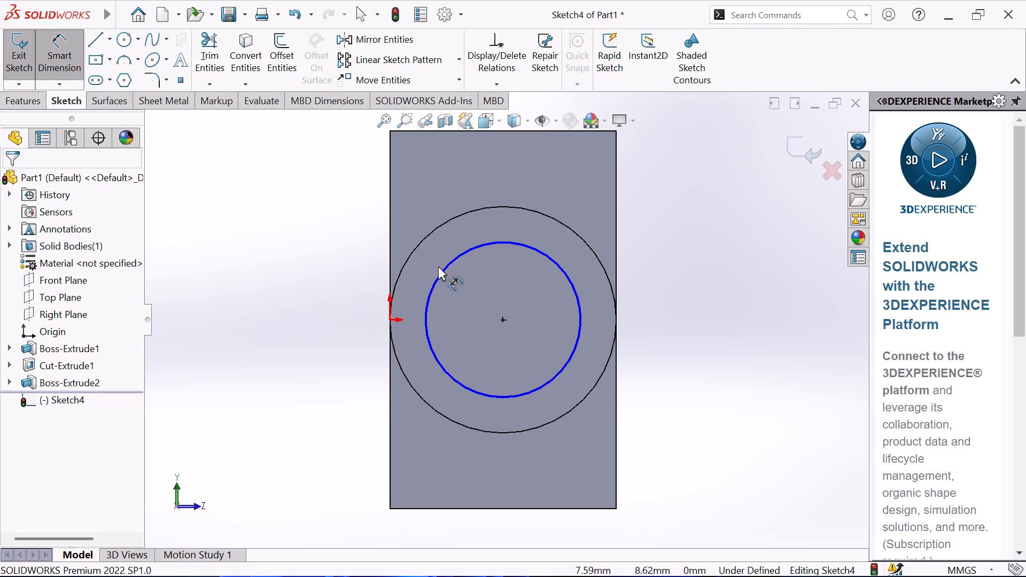
click(443, 272)
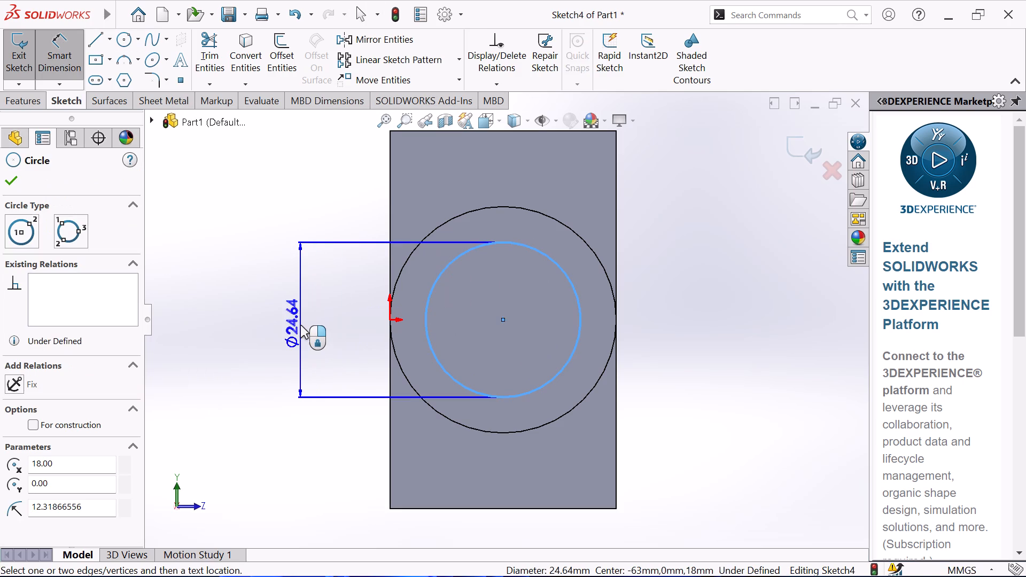
click(300, 325)
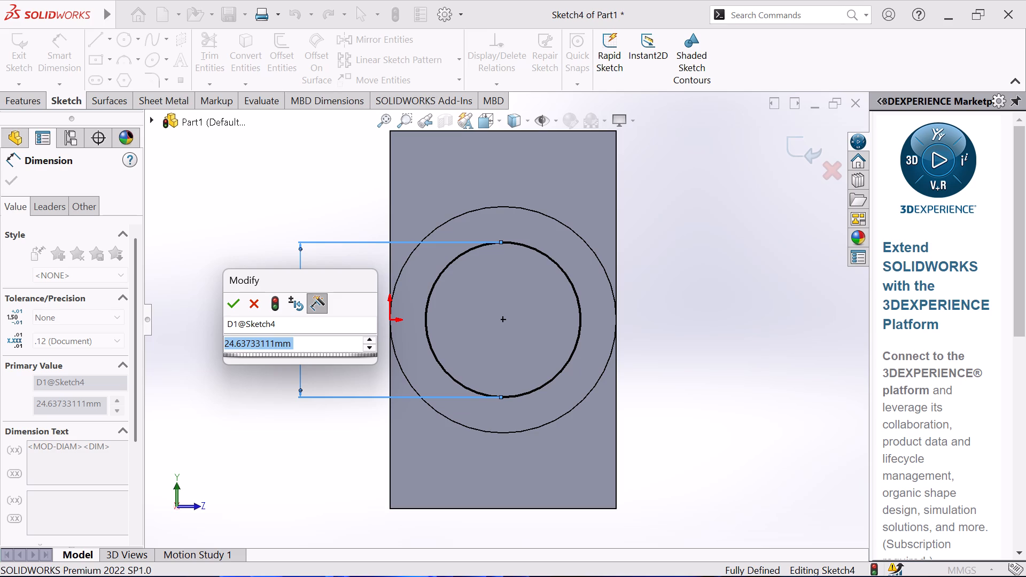
key(5)
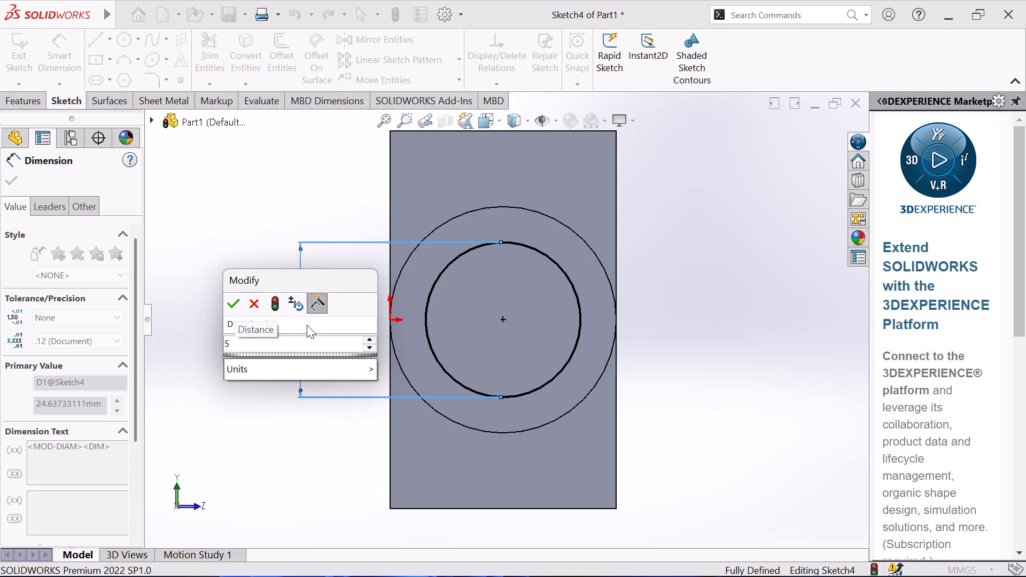
key(Return)
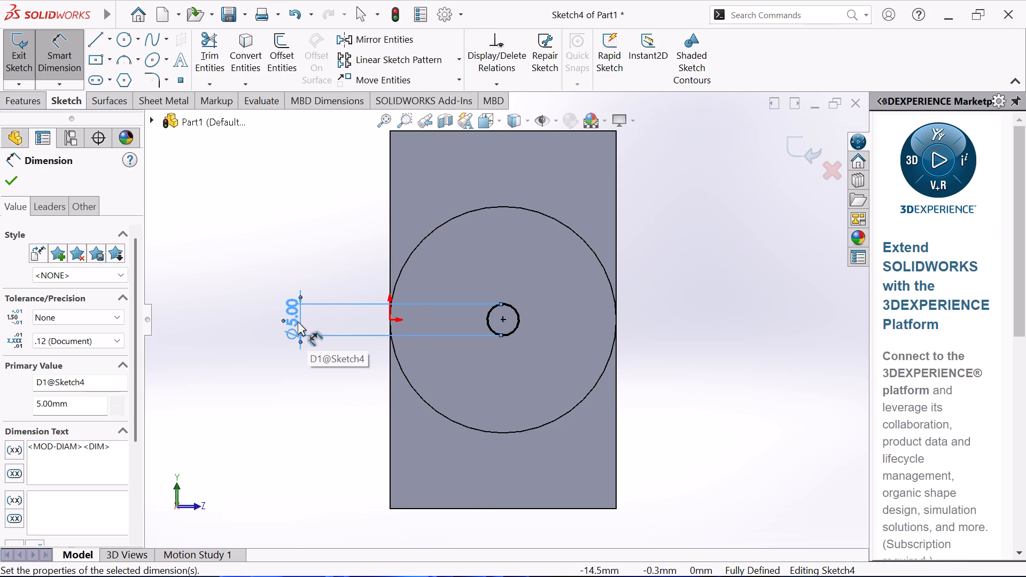
Set the circle's diameter to 10 mm.
double_click(291, 317)
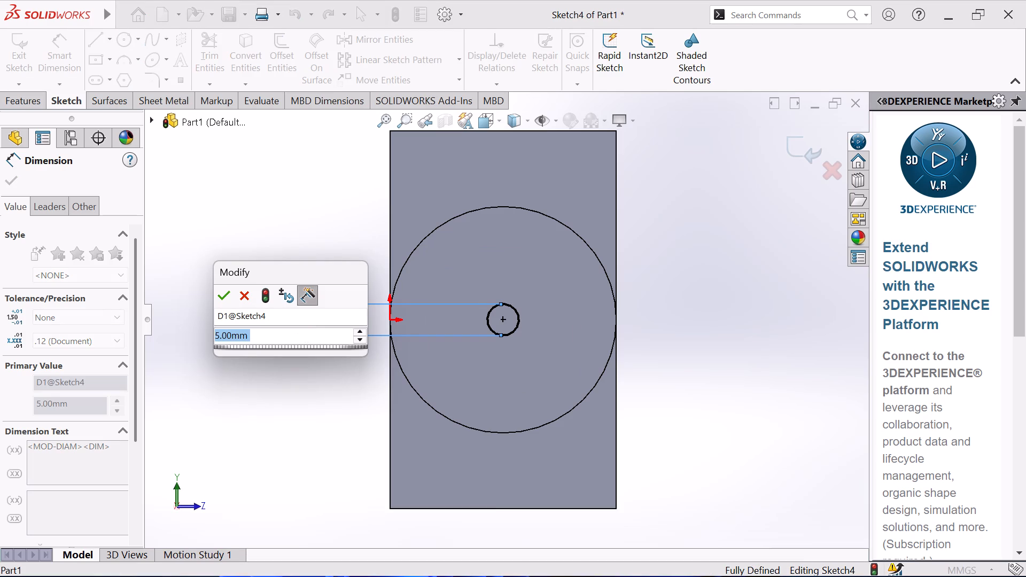
key(1)
key(0)
key(Return)
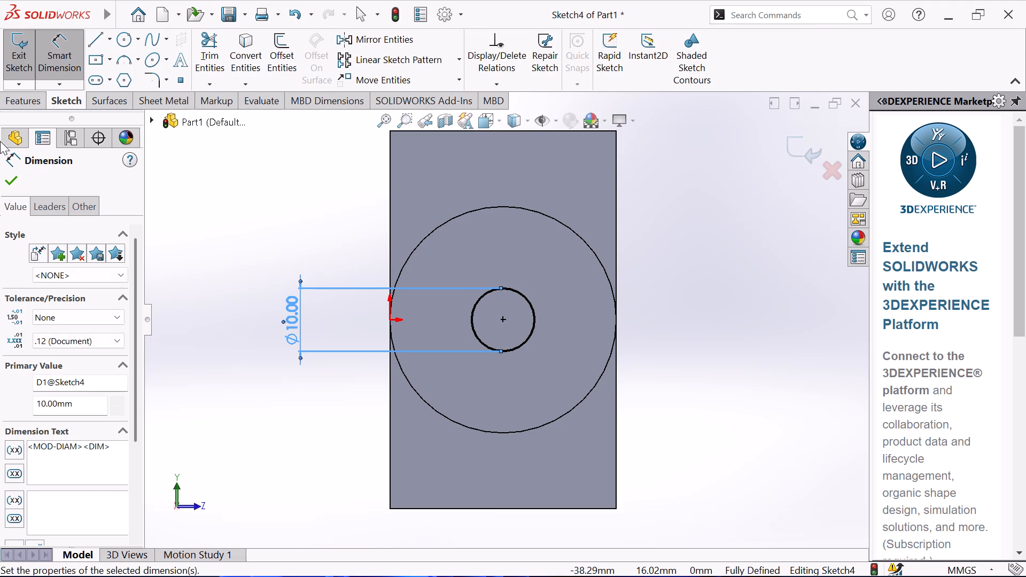
click(11, 181)
Cut-extrude the 10 mm circle into the cylindrical boss as a Blind cut 18 mm deep.
middle_drag(202, 180, 258, 165)
click(22, 104)
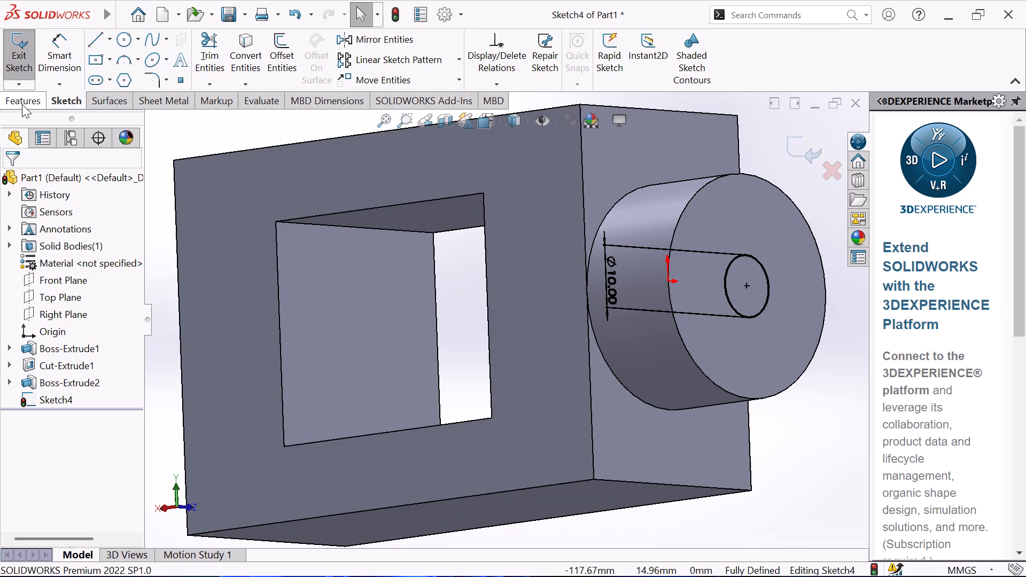
click(228, 47)
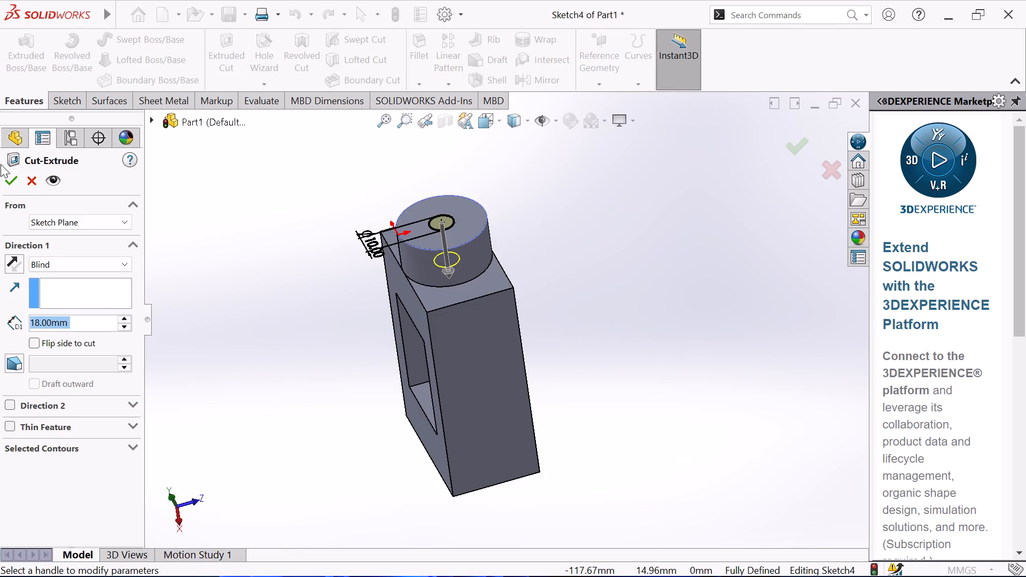
click(9, 179)
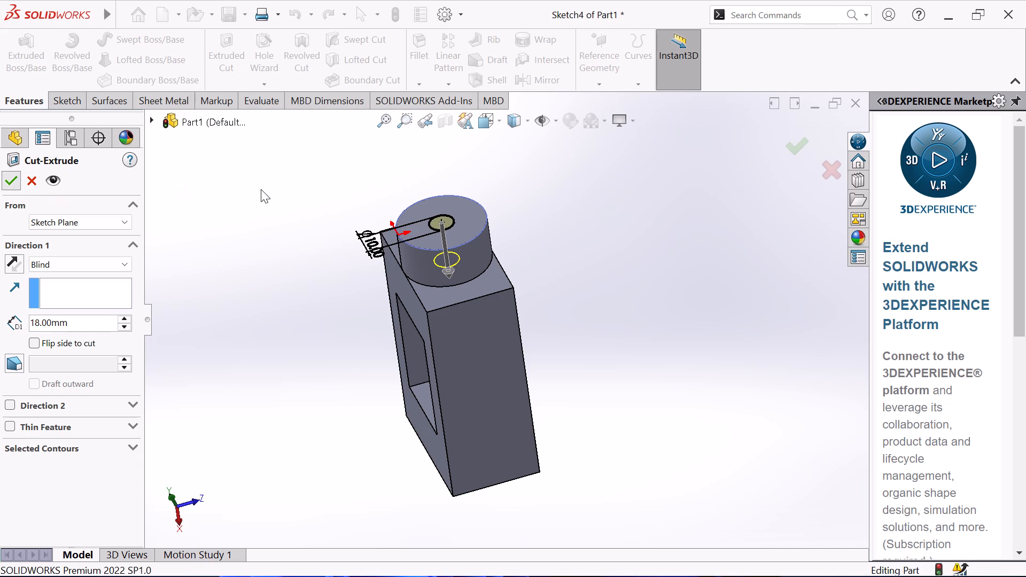
click(261, 189)
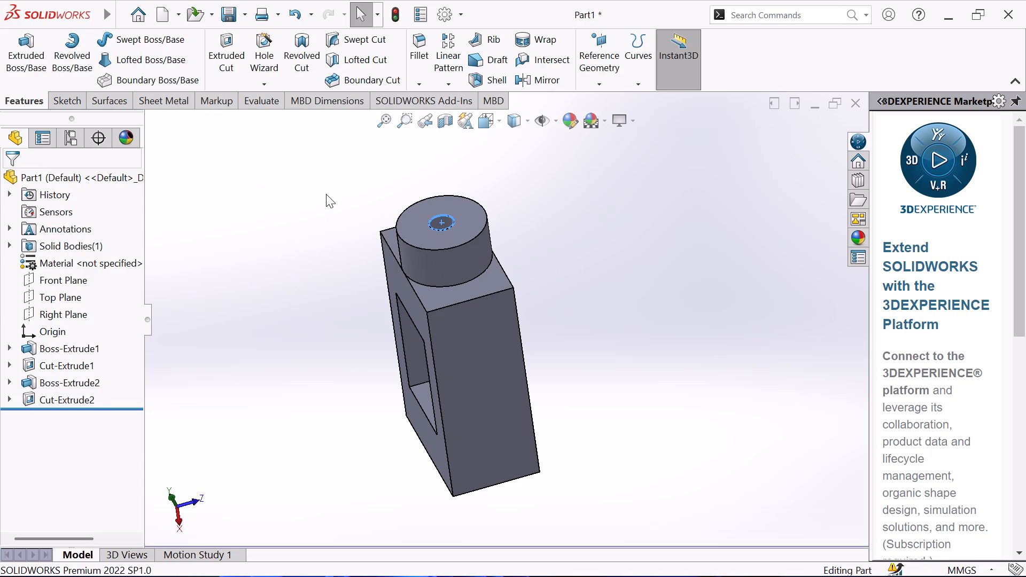
Examine the hole in the cylindrical boss and the surrounding block from several angles.
middle_drag(329, 194, 333, 323)
scroll(342, 235, down, 1)
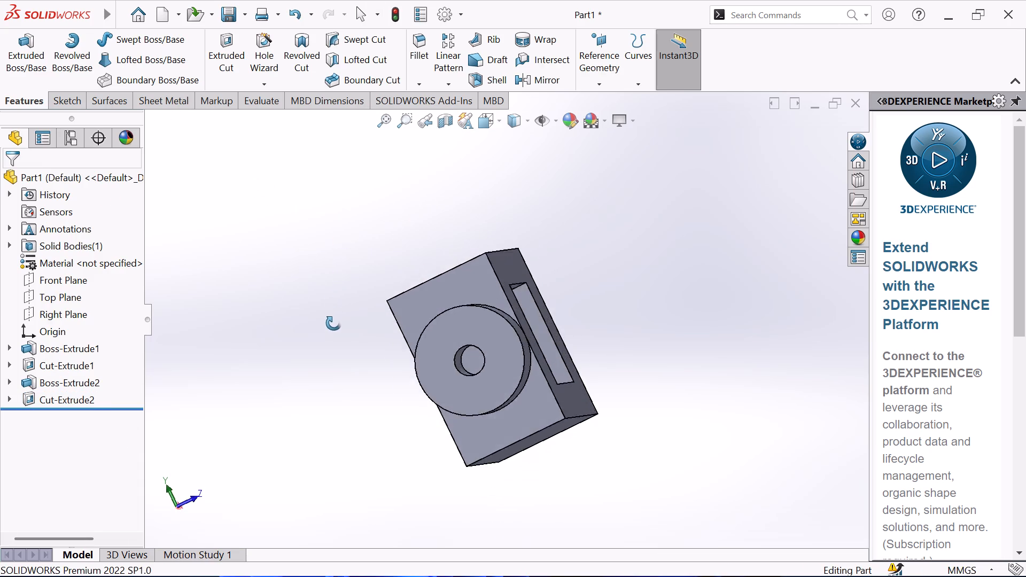
middle_drag(333, 323, 369, 272)
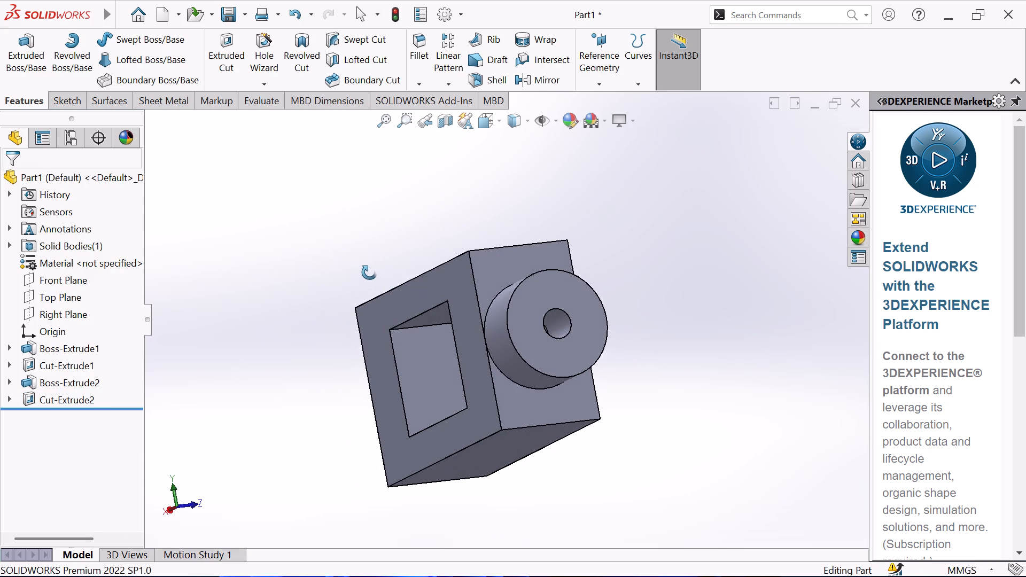
middle_drag(369, 272, 338, 277)
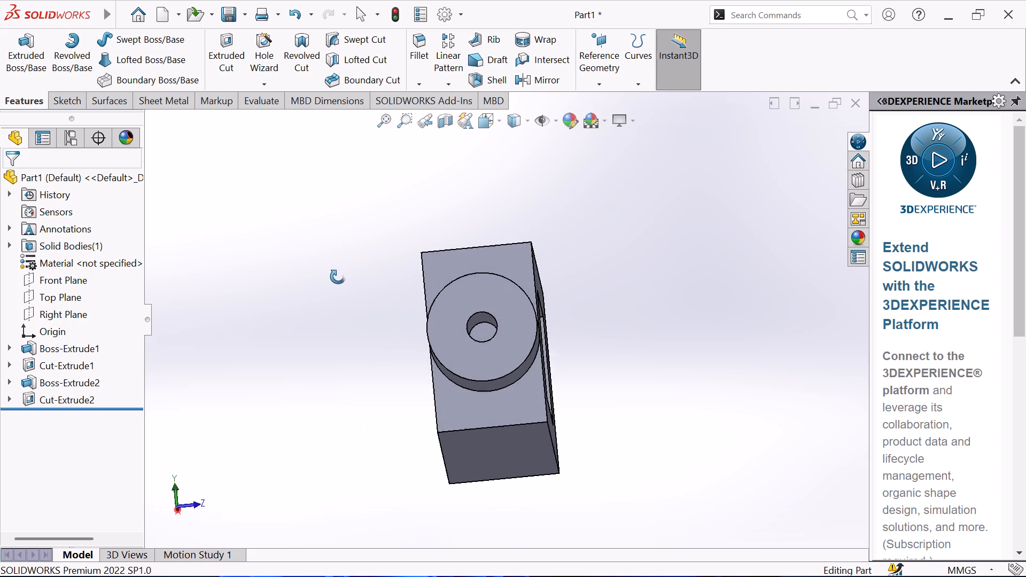
middle_drag(338, 277, 341, 295)
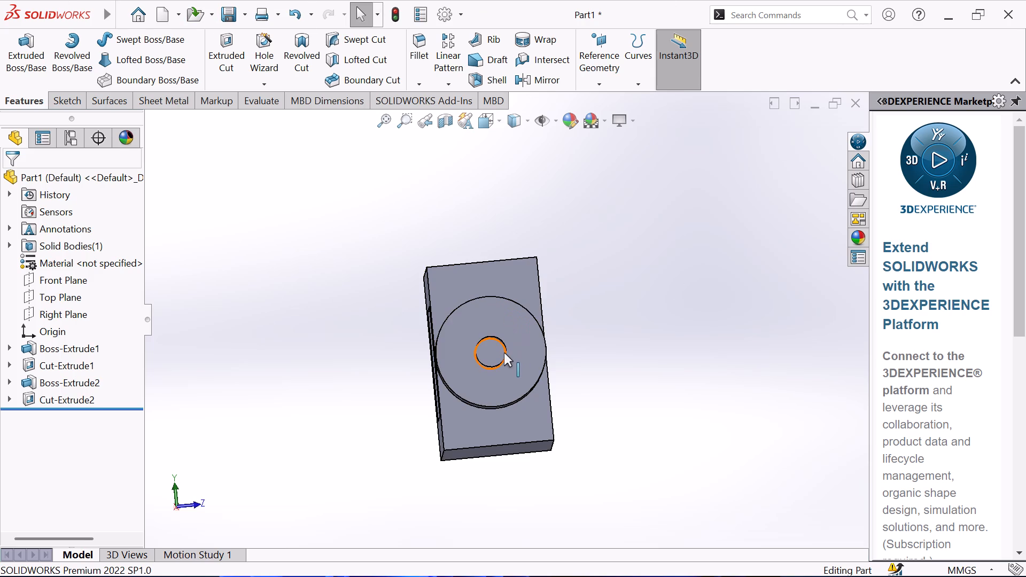
scroll(498, 353, down, 2)
middle_drag(664, 375, 667, 353)
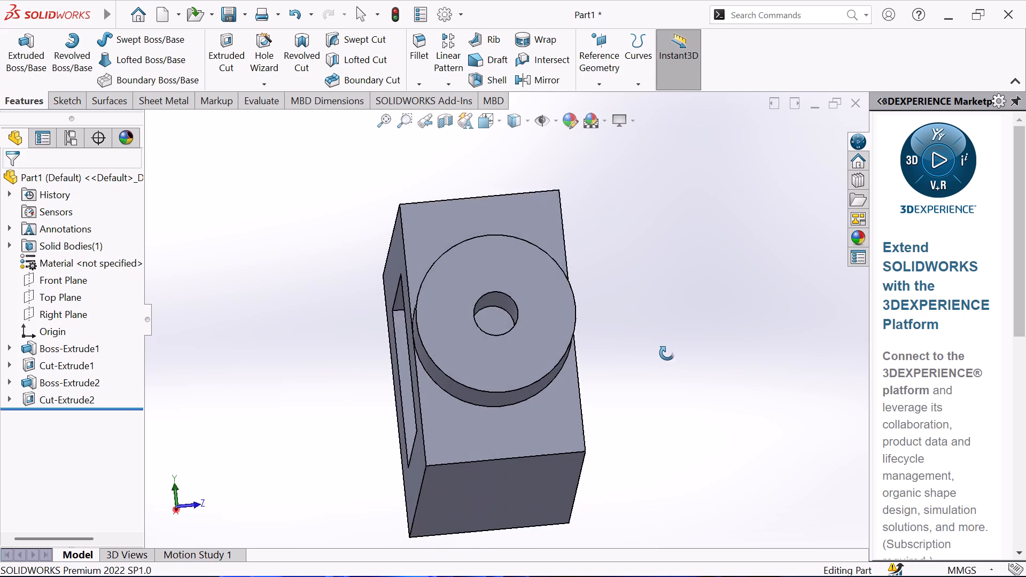
middle_drag(667, 353, 670, 328)
scroll(668, 341, up, 1)
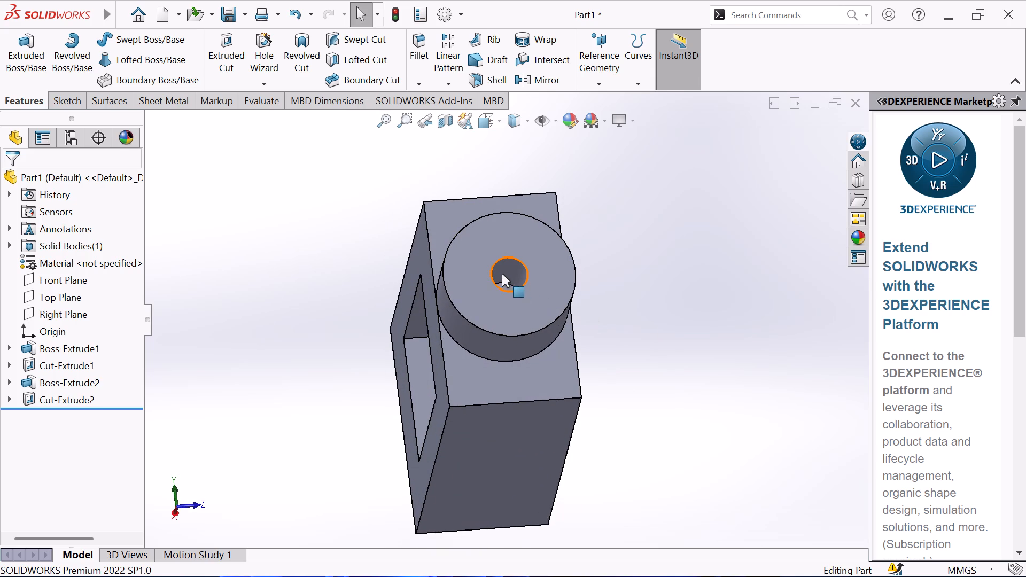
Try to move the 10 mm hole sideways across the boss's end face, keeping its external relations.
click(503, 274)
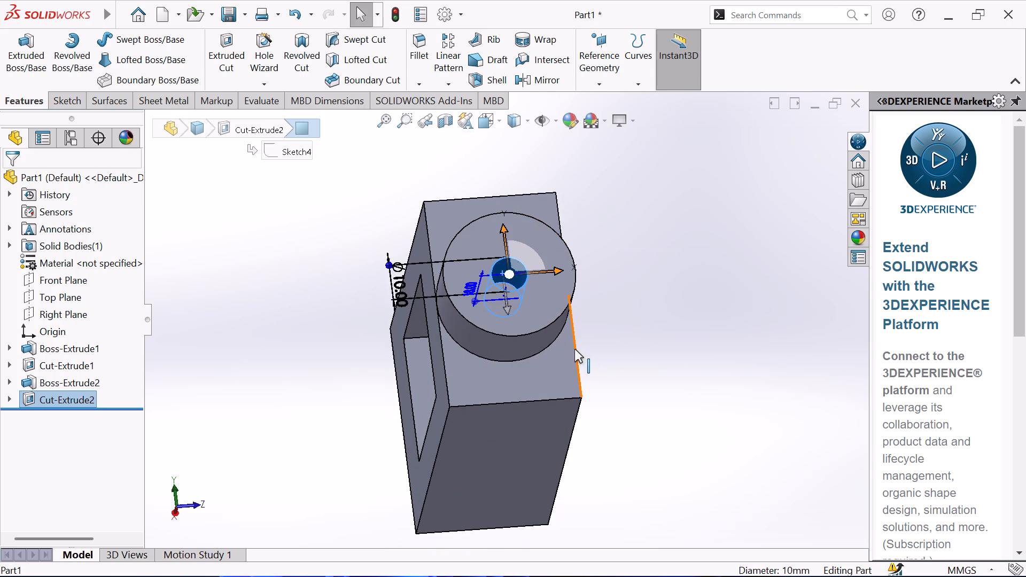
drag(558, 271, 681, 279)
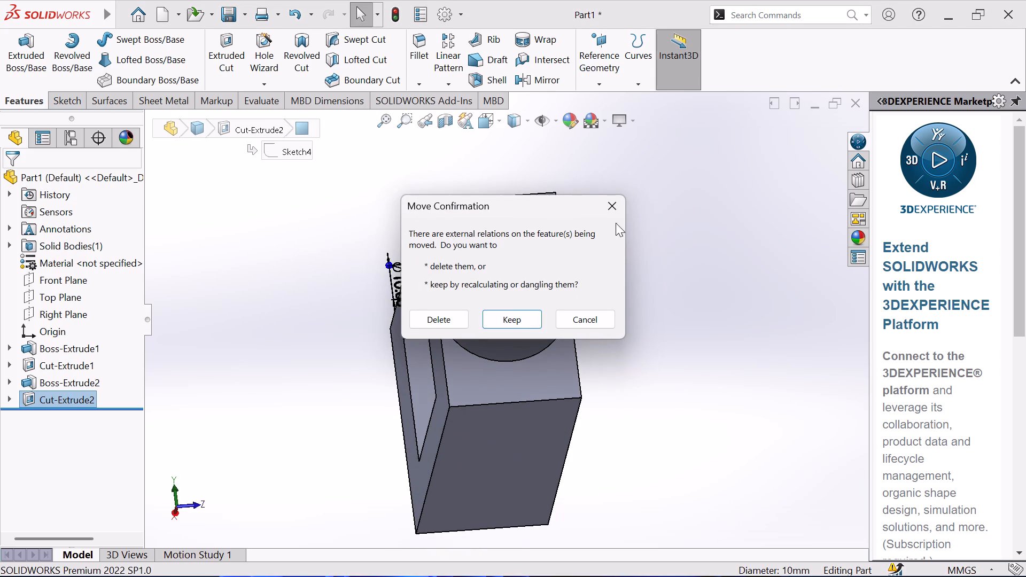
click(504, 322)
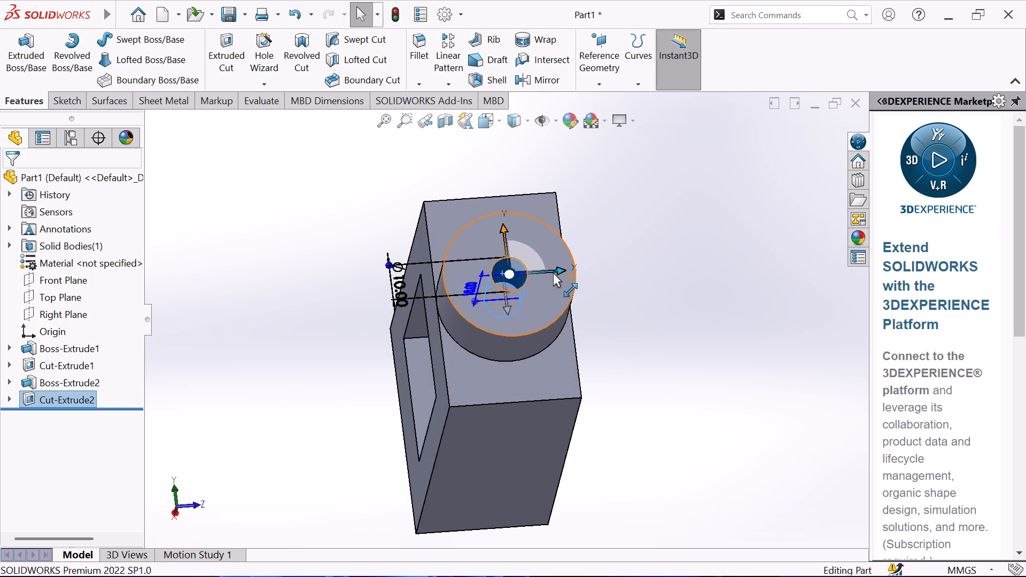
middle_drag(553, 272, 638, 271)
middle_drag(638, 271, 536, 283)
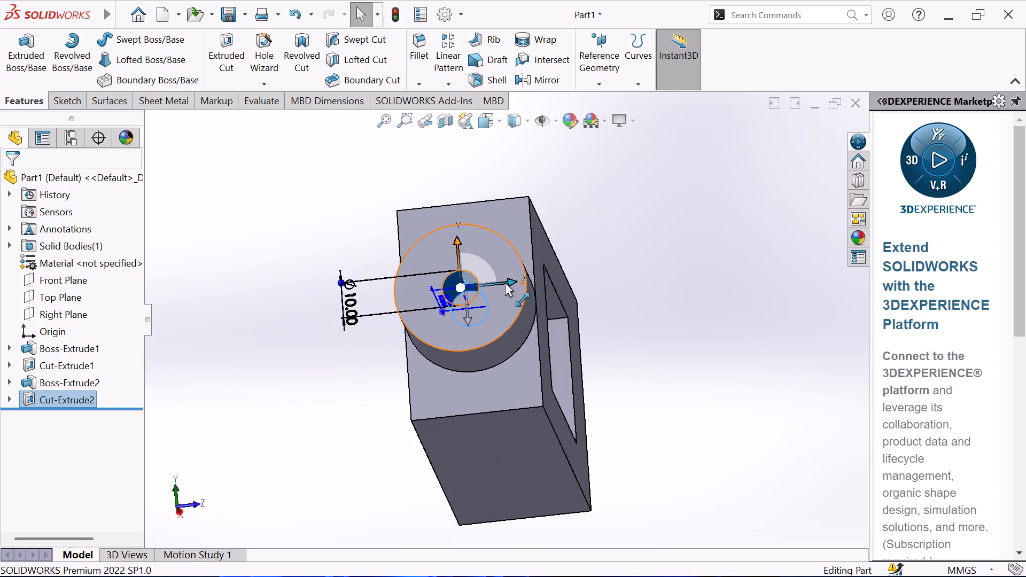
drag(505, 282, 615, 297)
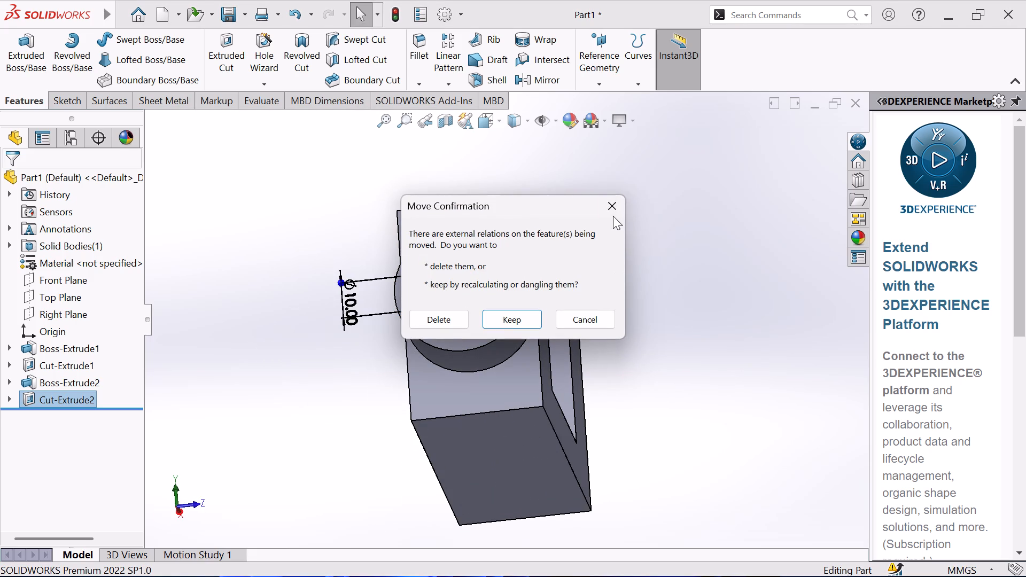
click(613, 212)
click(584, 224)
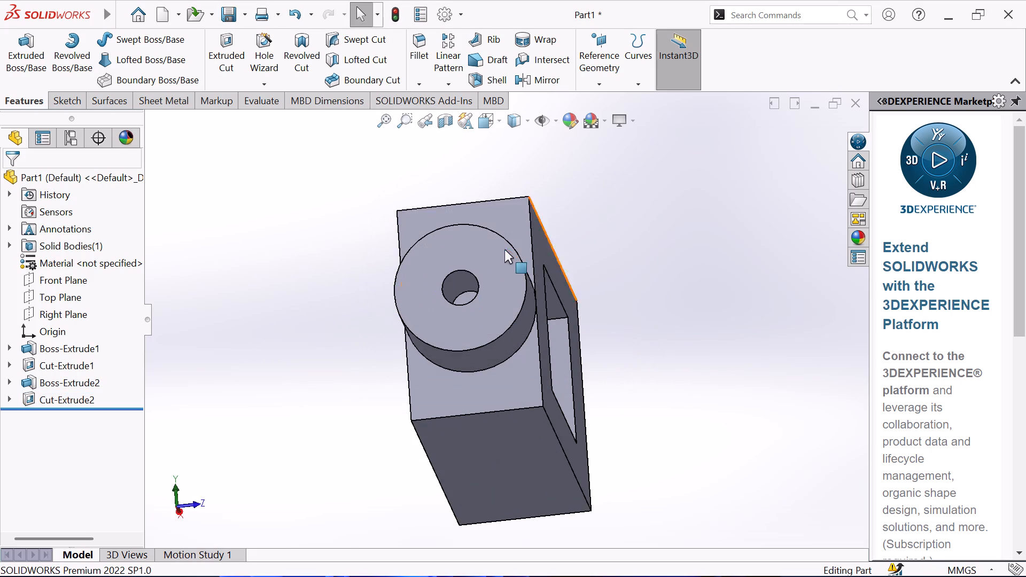
Start a sketch on the block's 90 x 36 mm bottom face and draw a horizontal construction centerline about 133 mm long through its mid-width.
scroll(456, 277, down, 1)
middle_drag(429, 391, 450, 353)
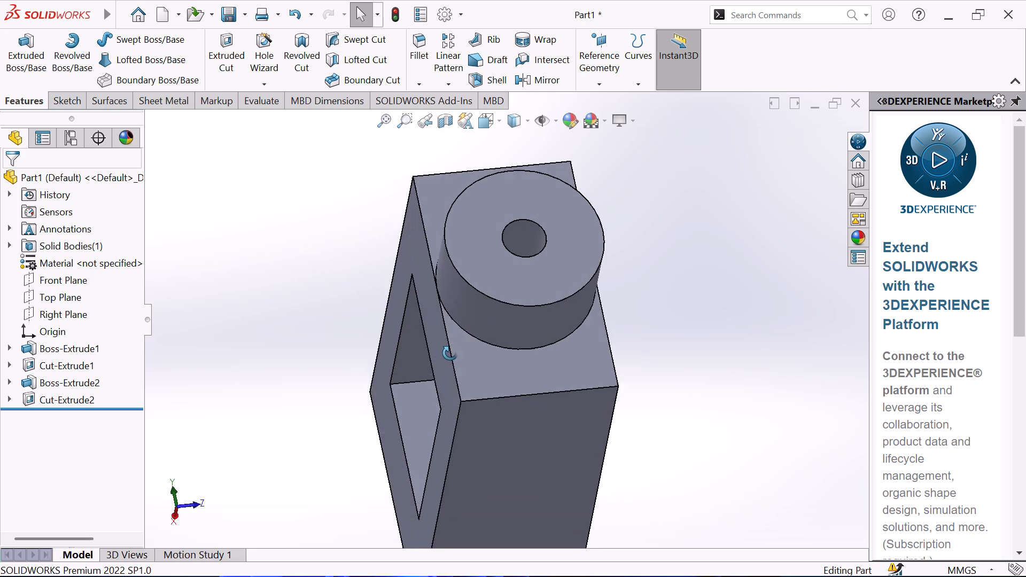
middle_drag(450, 353, 452, 350)
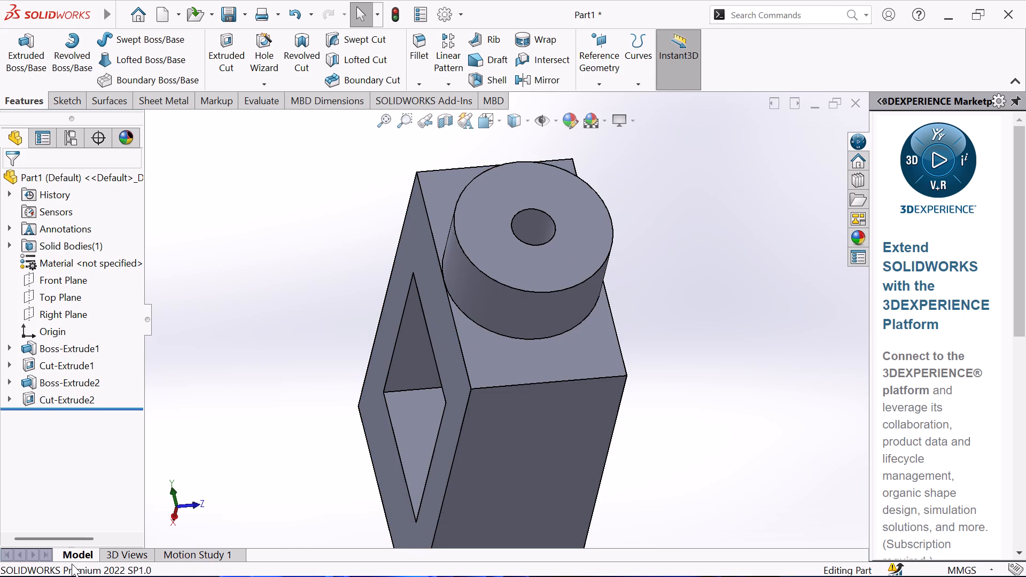
scroll(444, 451, up, 3)
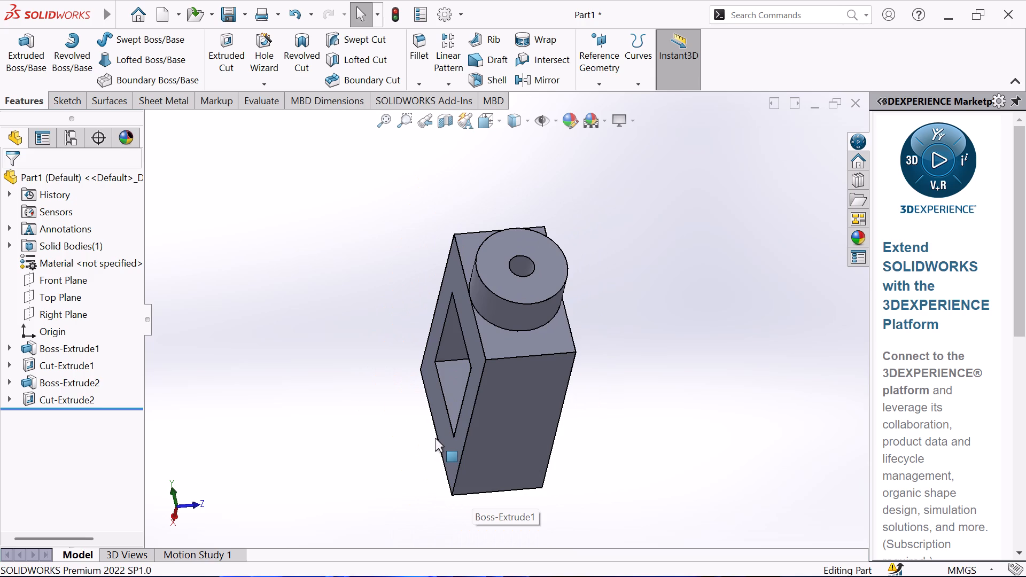
click(484, 464)
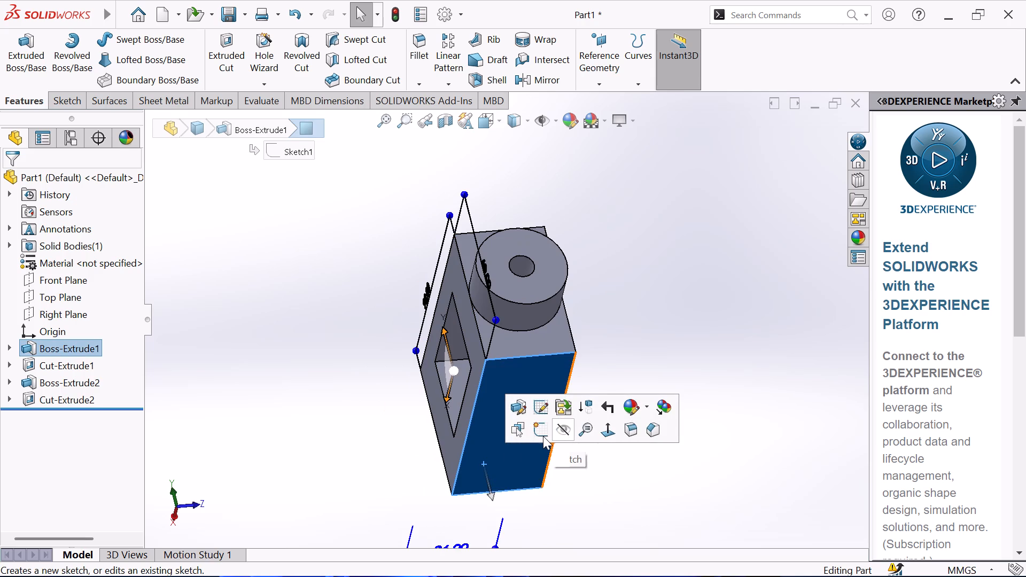
click(539, 434)
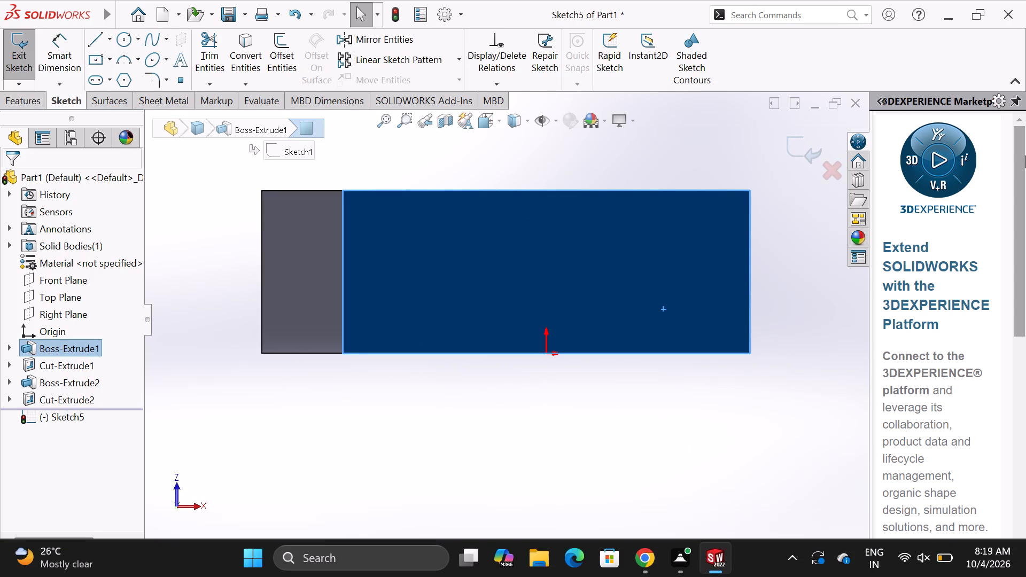
scroll(934, 0, up, 1)
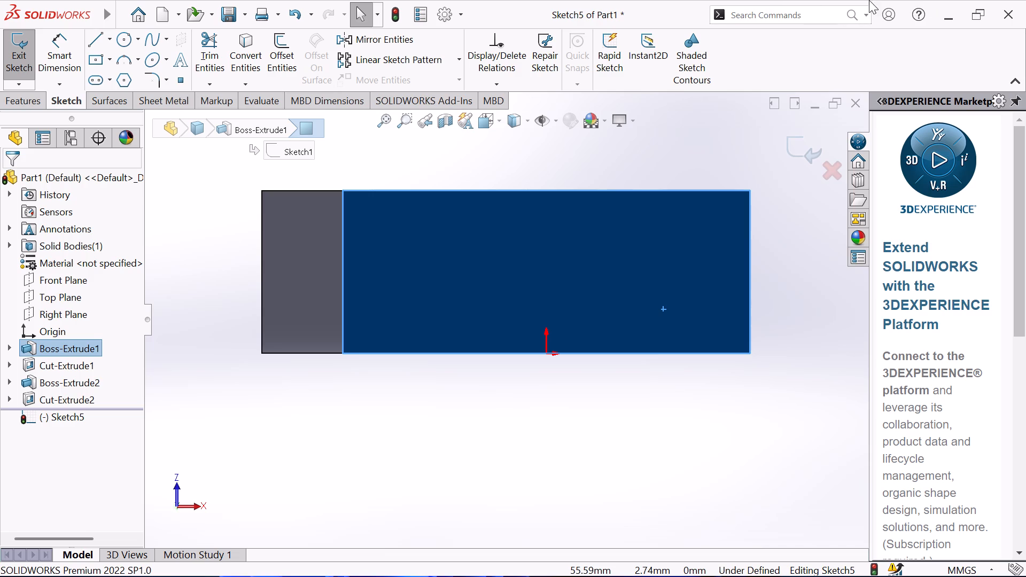
click(675, 432)
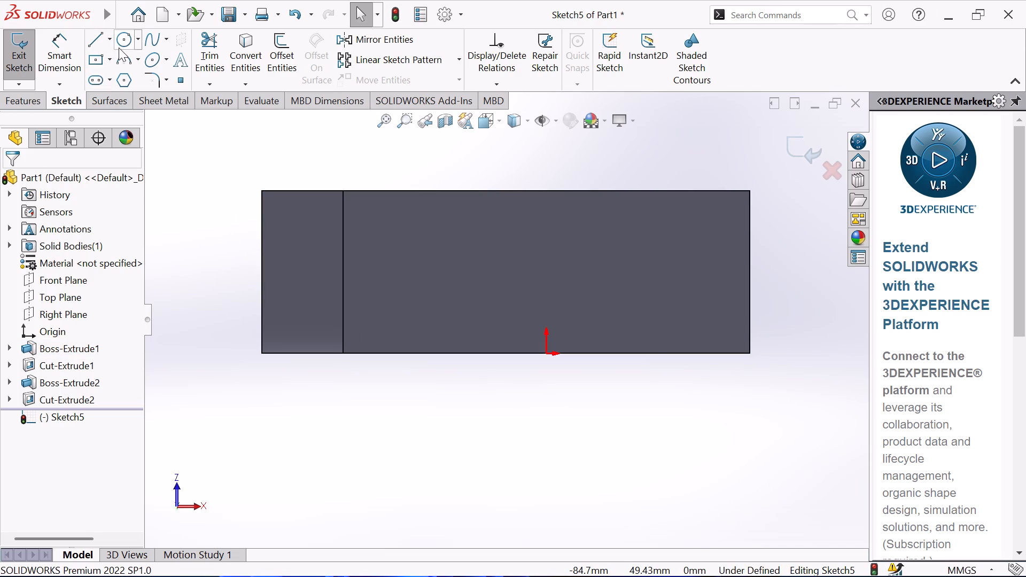
click(112, 34)
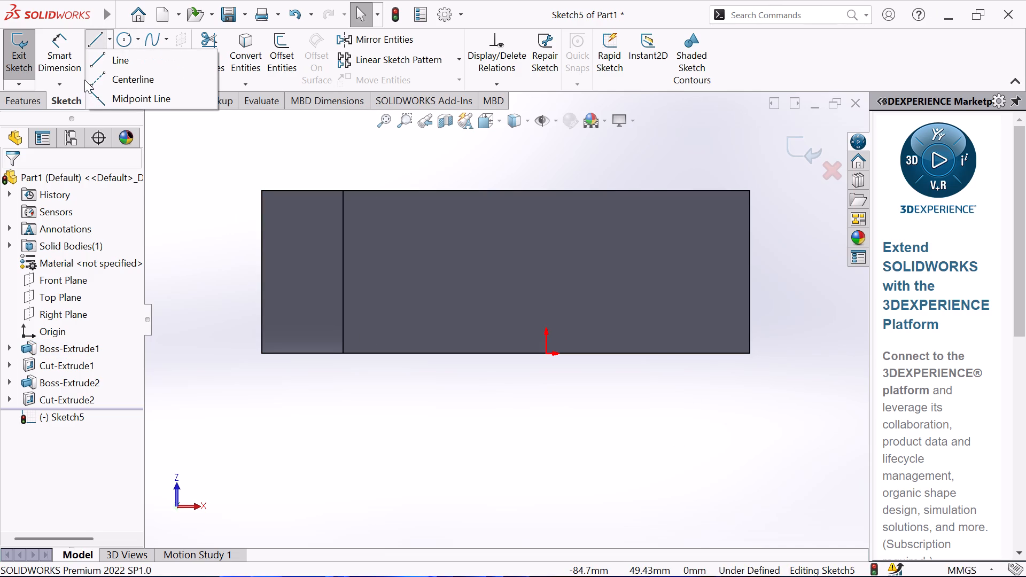
click(89, 84)
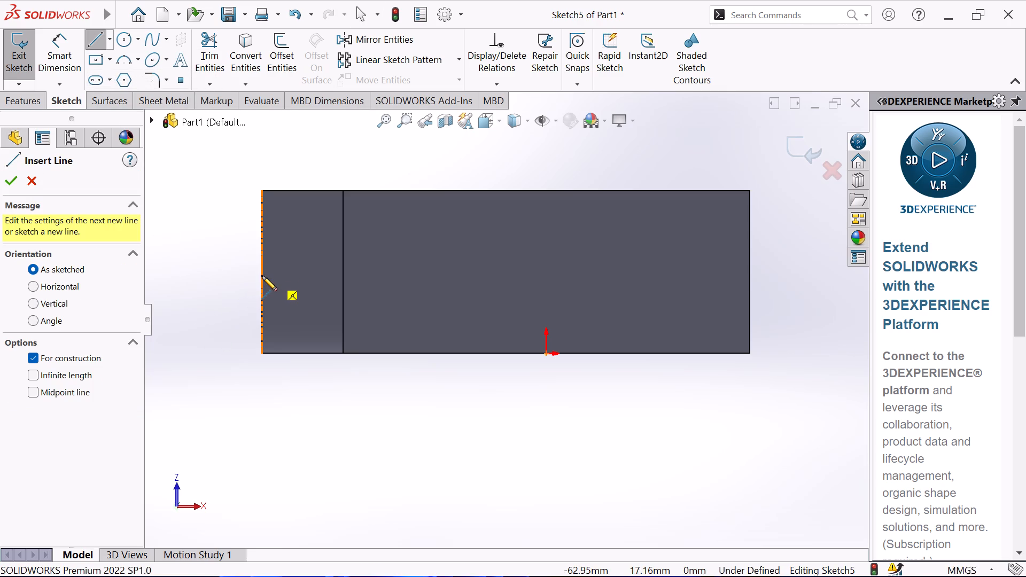
click(225, 272)
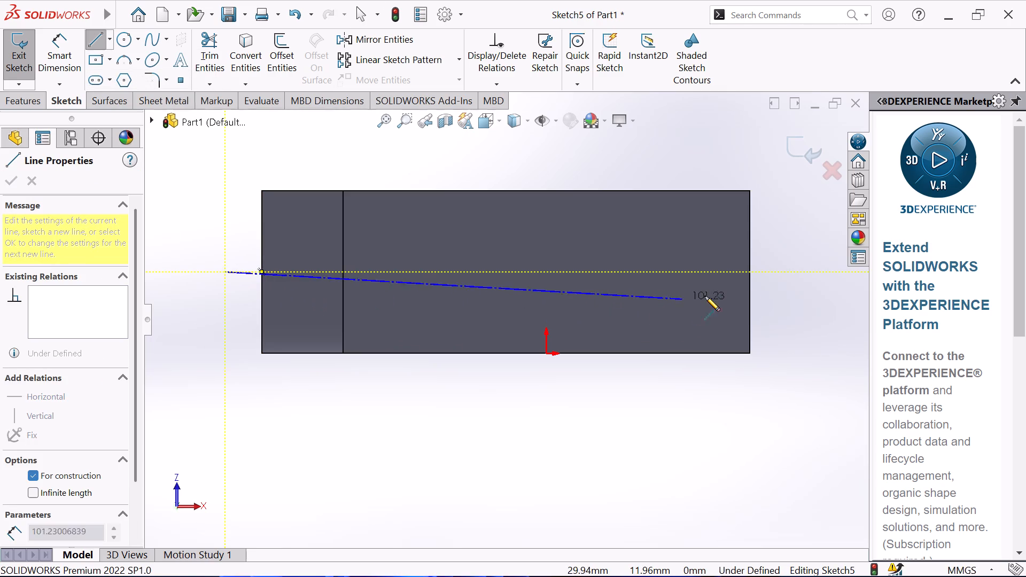
click(828, 272)
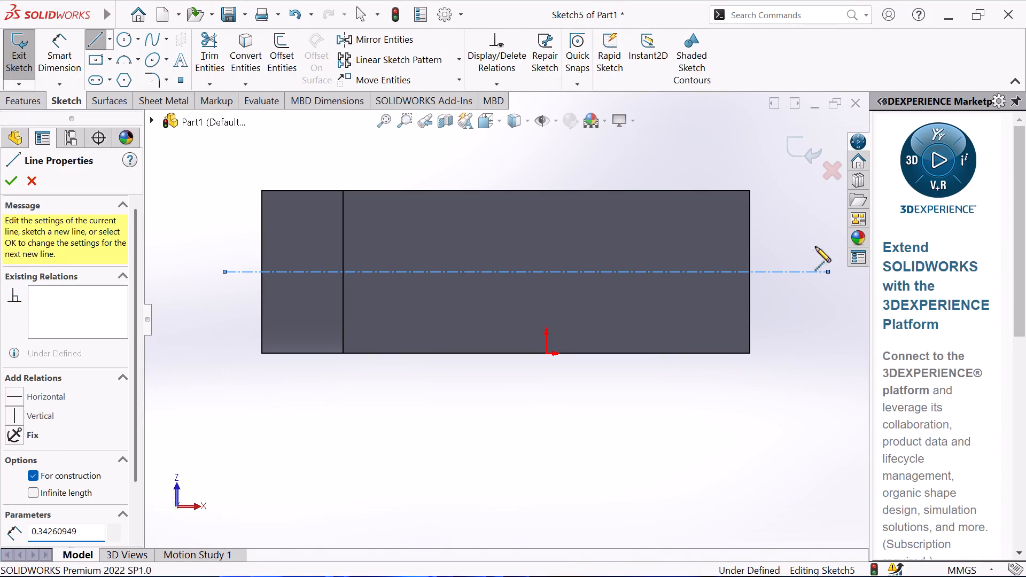
right_click(805, 222)
click(829, 232)
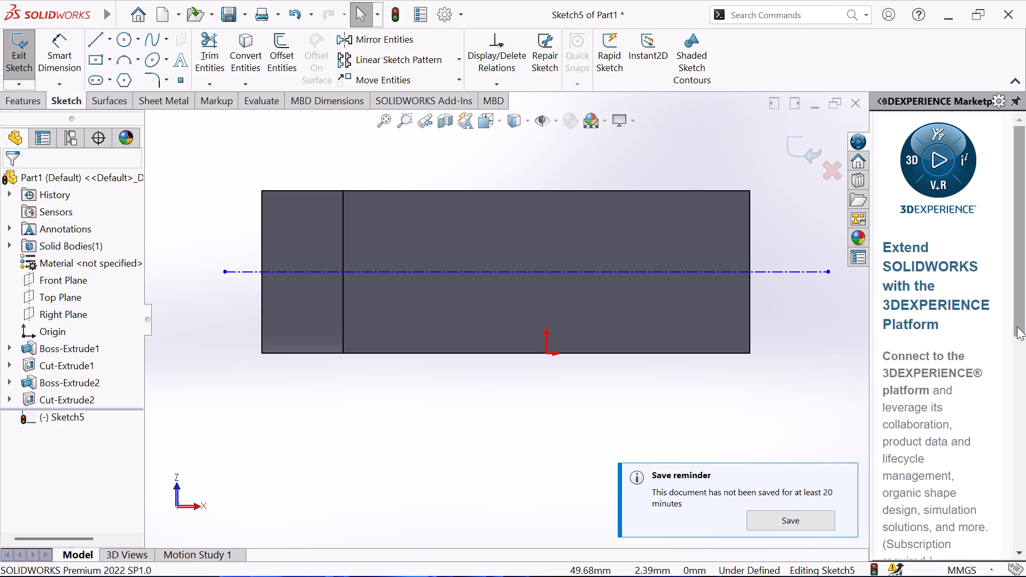
Convert the outline of the block's bottom face into sketch entities.
click(513, 237)
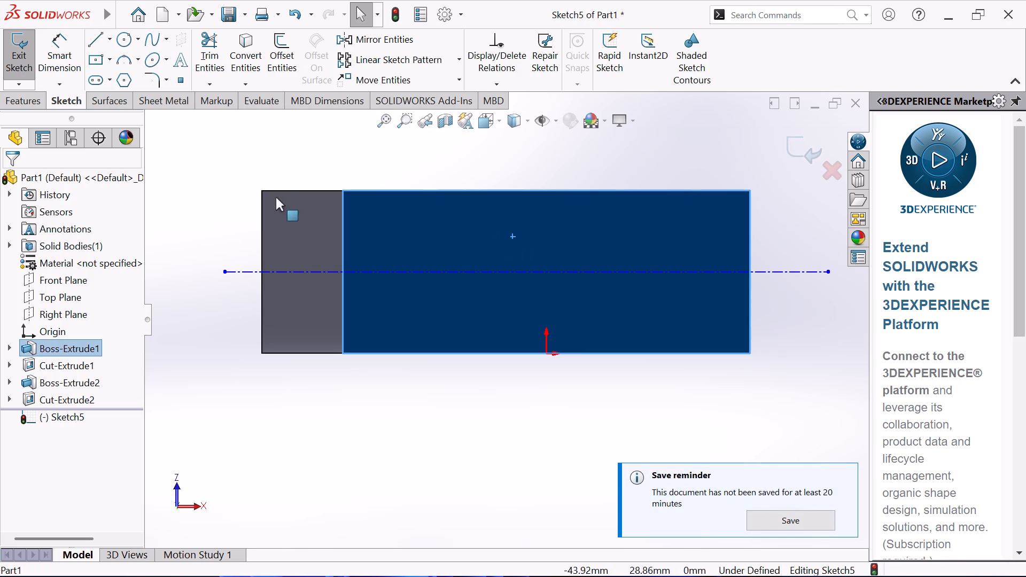
click(237, 60)
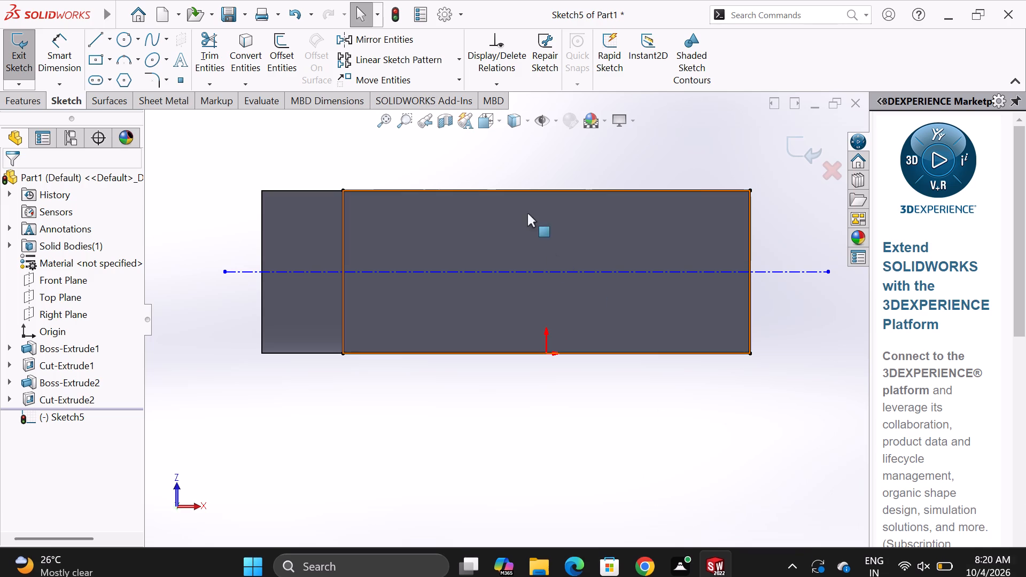
Sketch a corner rectangle about 22 x 5.5 mm against the face's long edge away from the origin, near the end opposite the boss.
click(113, 65)
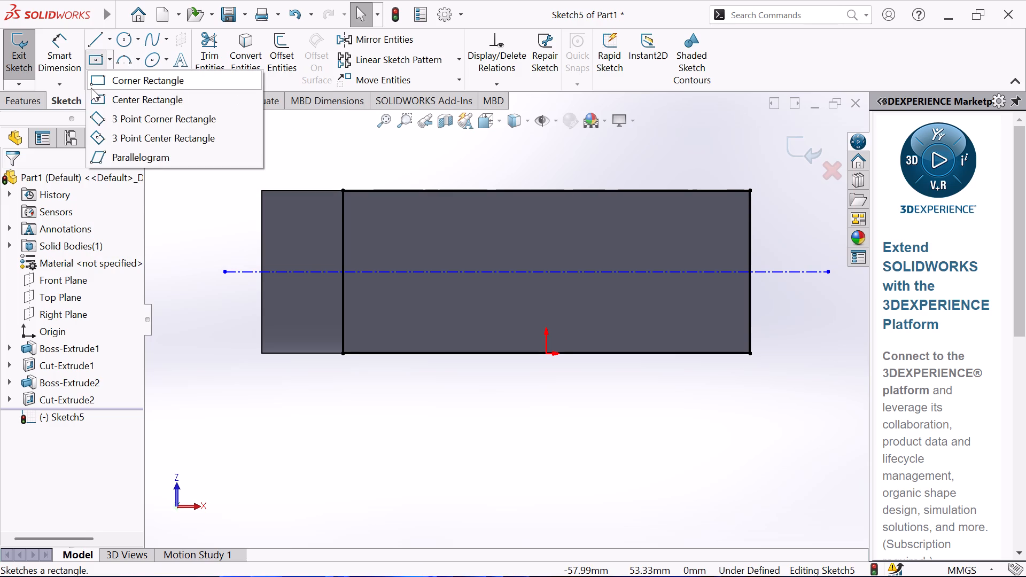
click(97, 79)
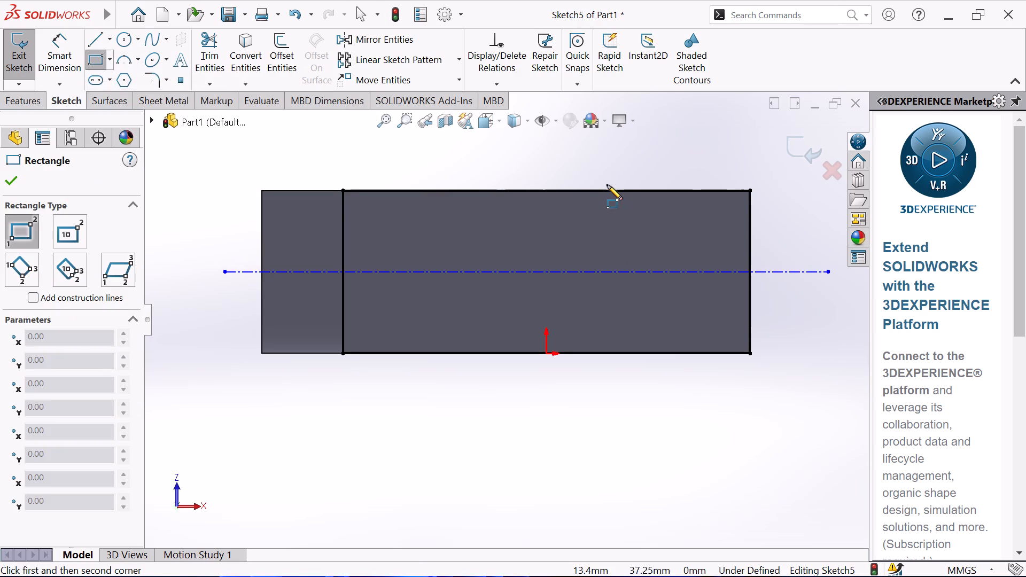
click(607, 191)
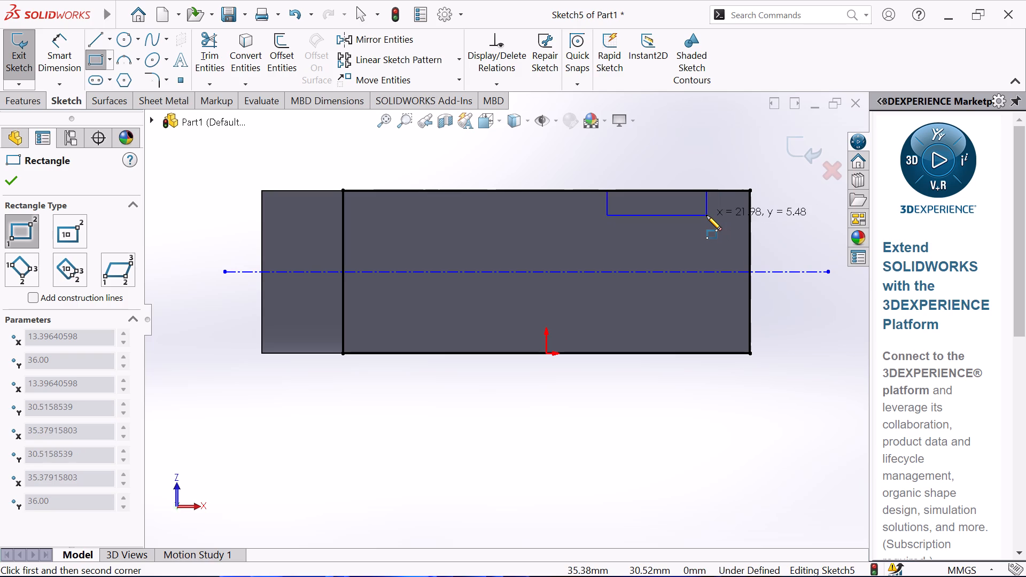
click(706, 215)
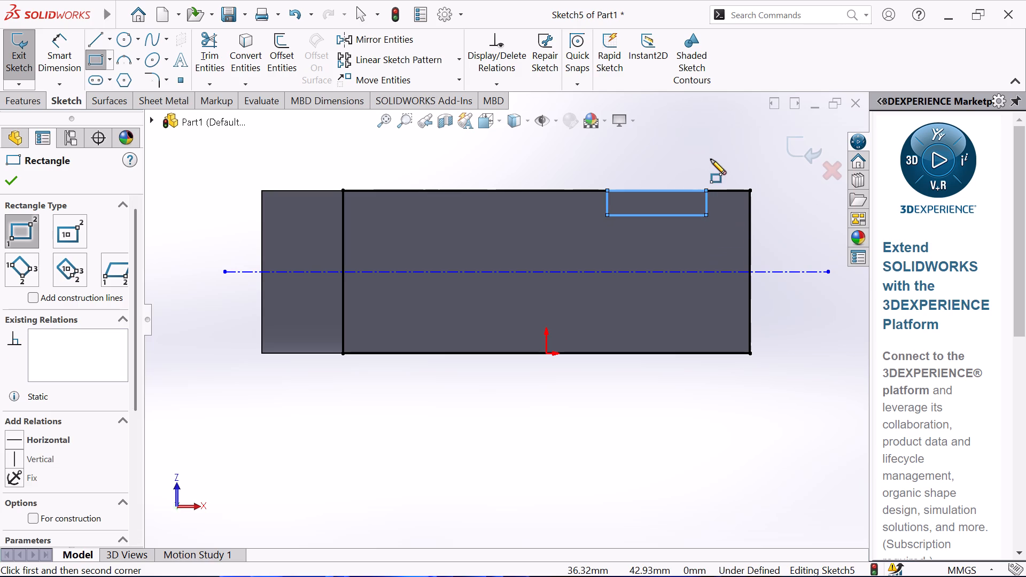
click(711, 159)
right_click(711, 159)
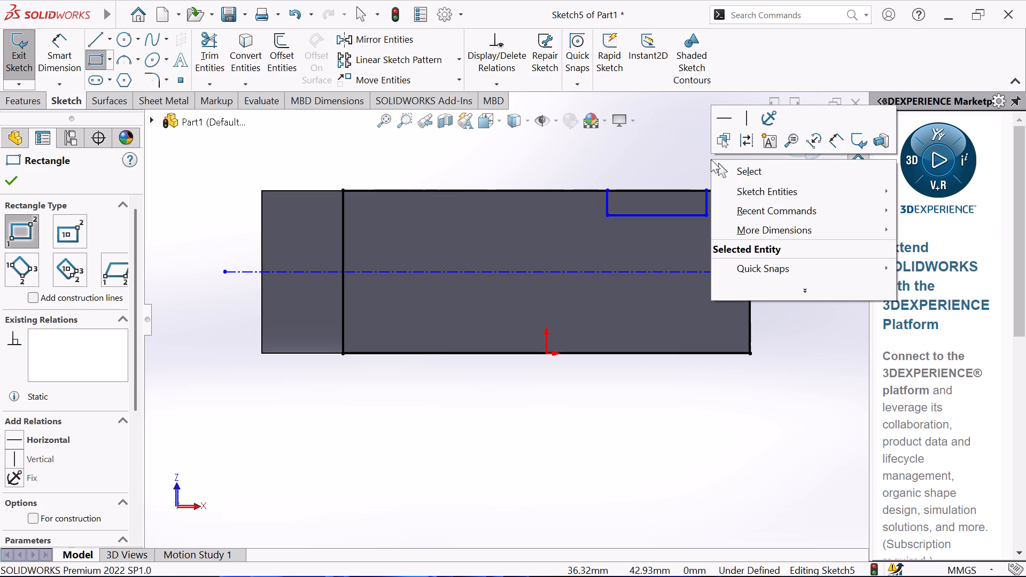
click(737, 170)
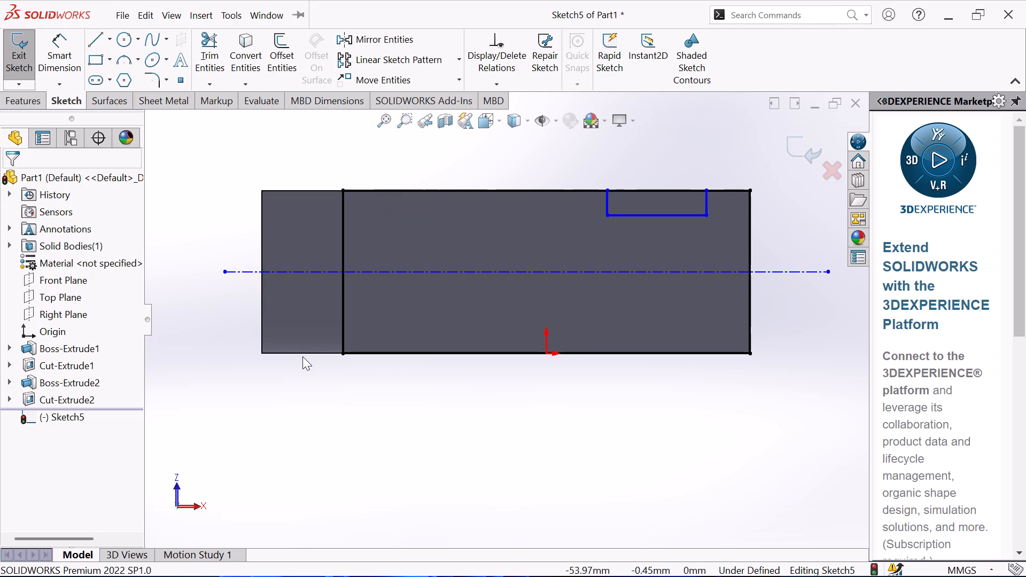
Dimension the rectangle's nearest side 12 mm from the face's end edge opposite the boss.
click(64, 44)
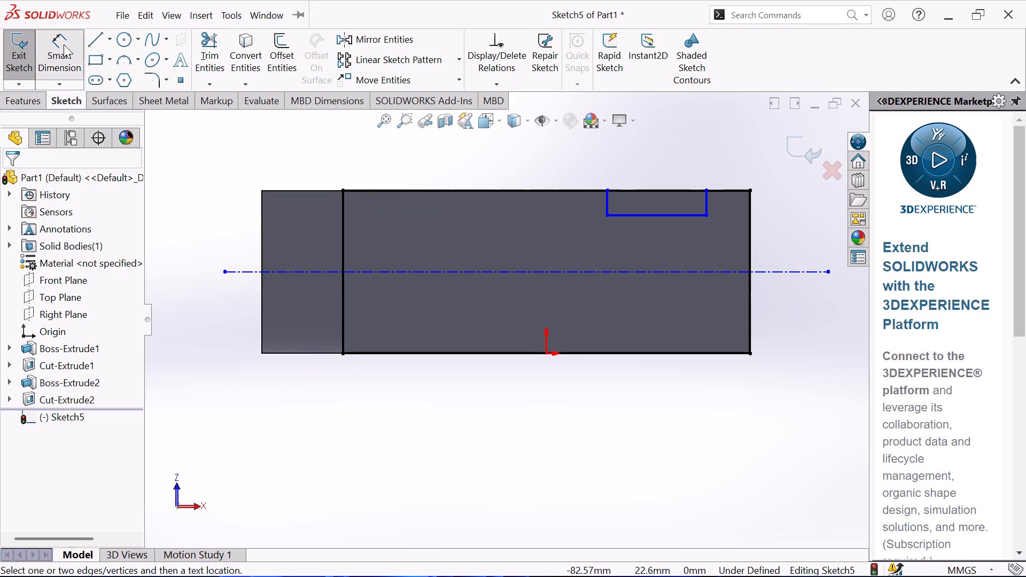
click(708, 197)
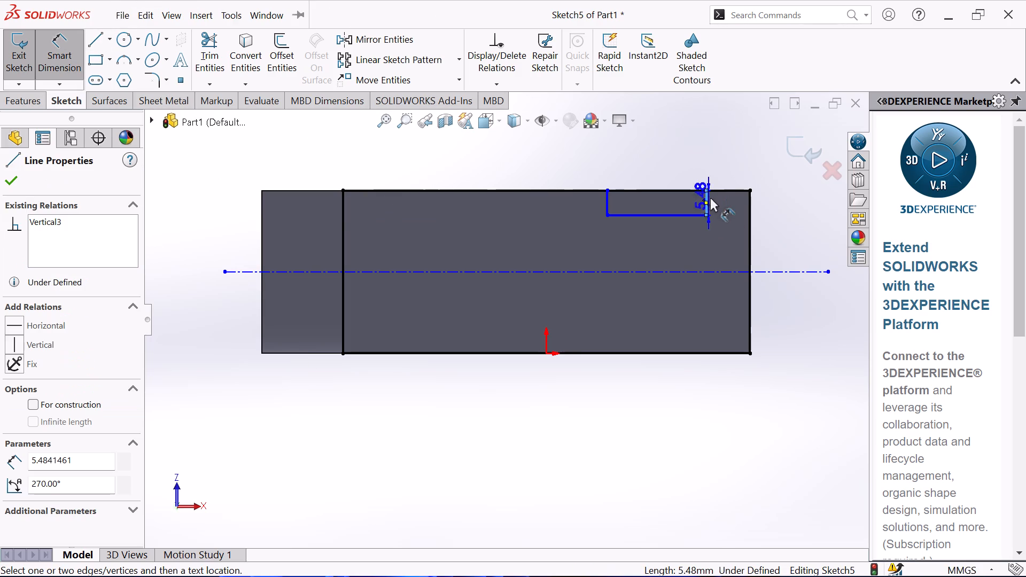
click(747, 223)
click(719, 158)
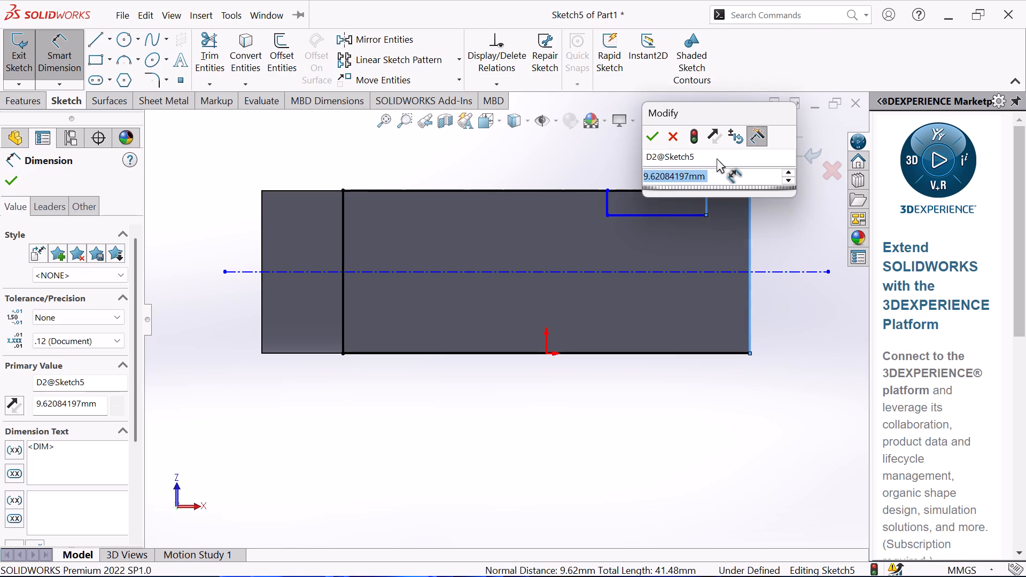
text(12)
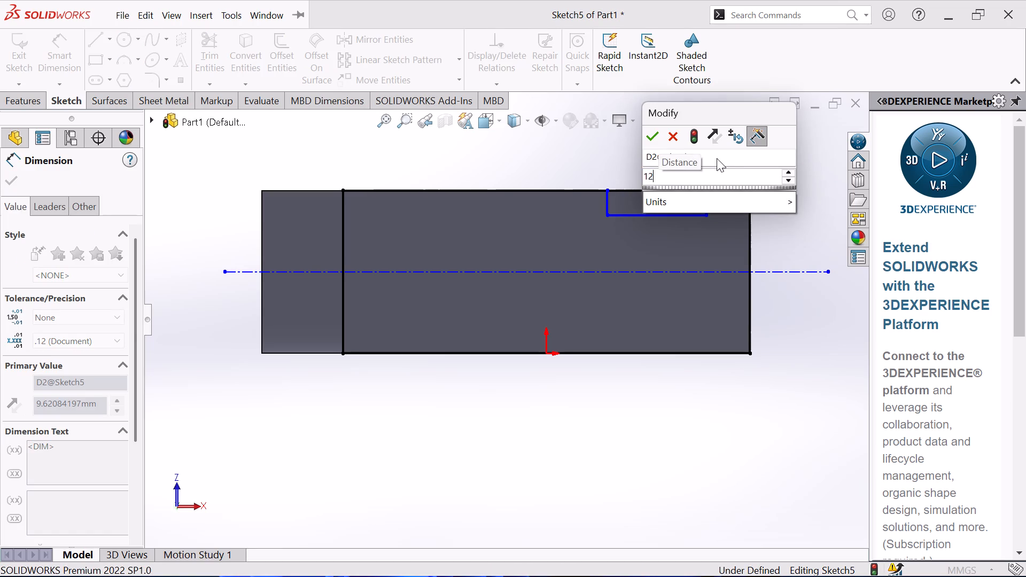
key(Return)
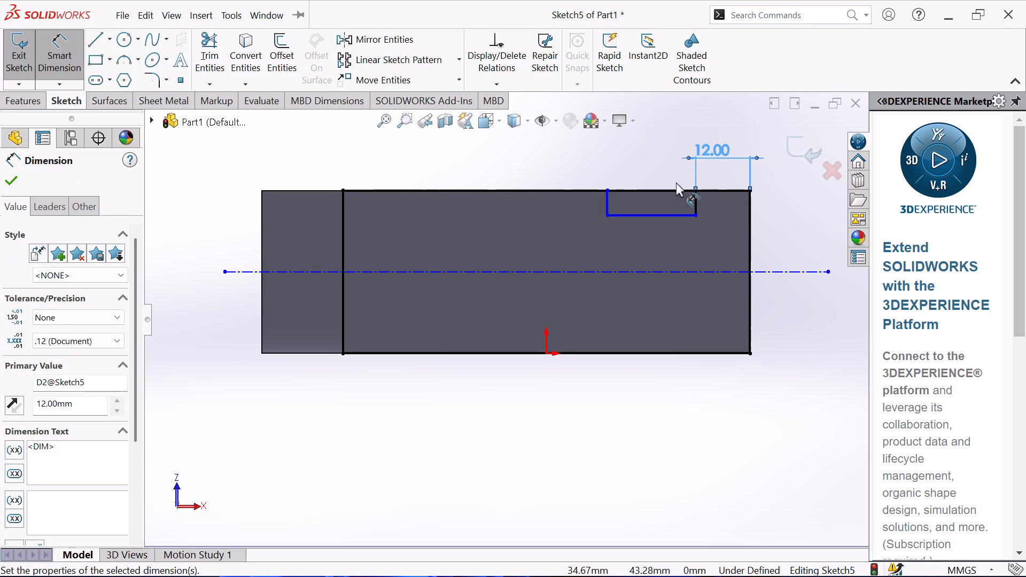
Dimension the rectangle to 6 mm deep and 18 mm long.
click(607, 204)
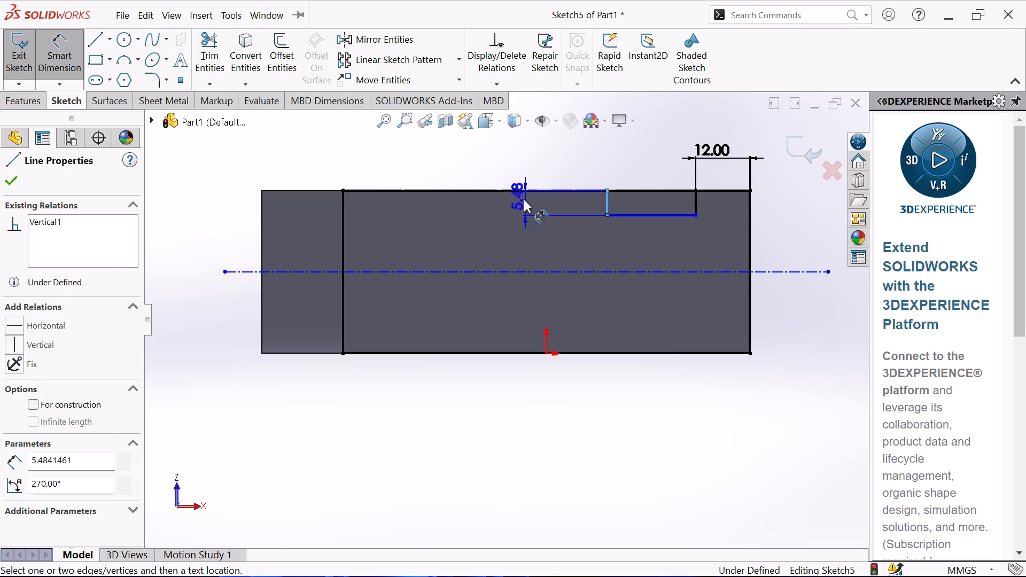
click(523, 199)
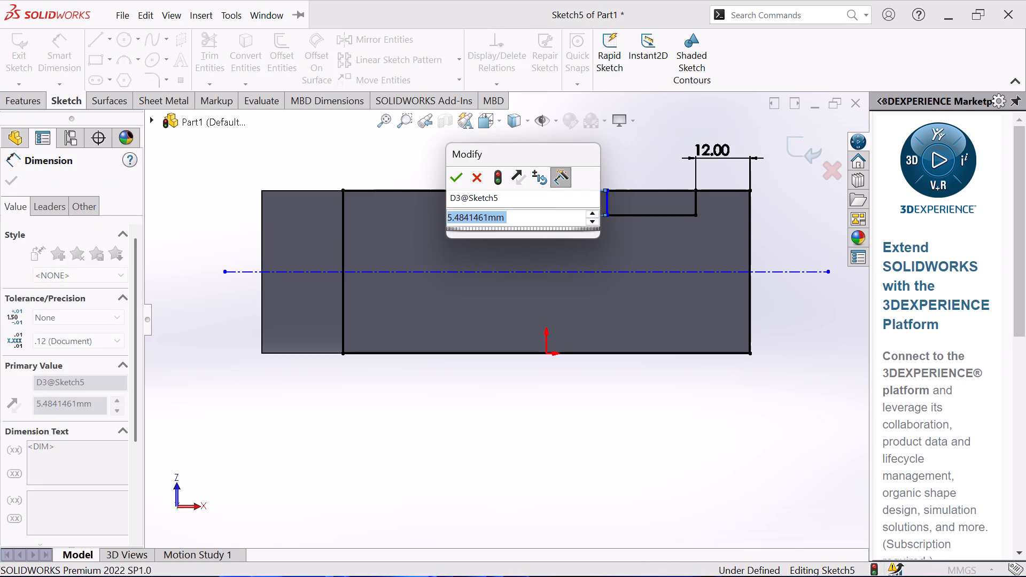
key(6)
key(Return)
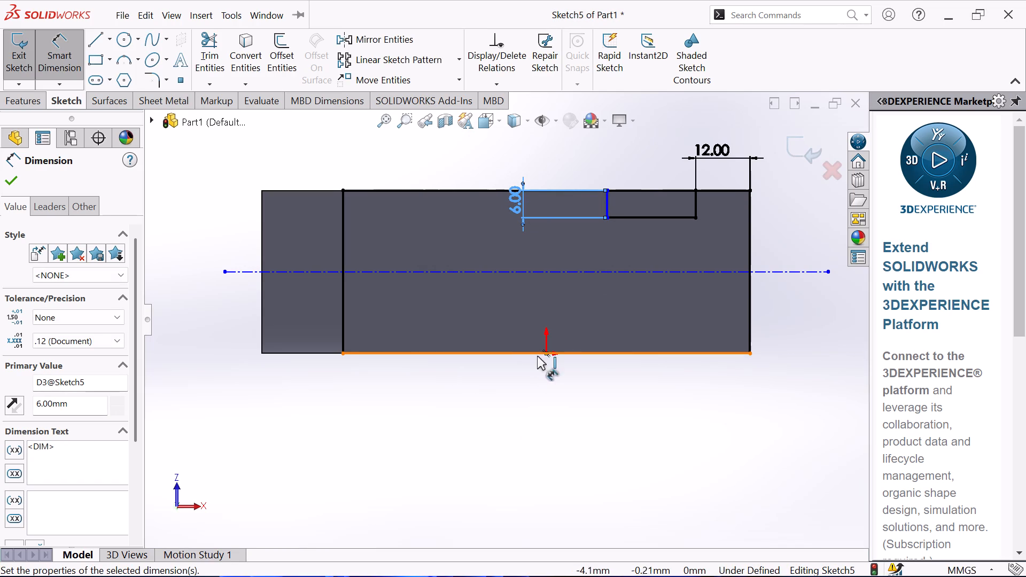
click(626, 219)
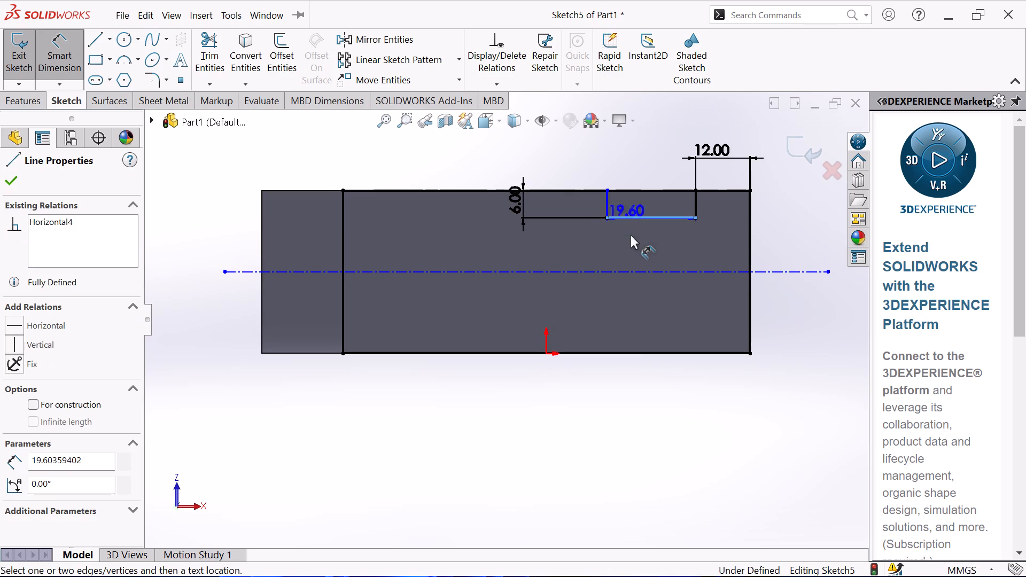
click(638, 237)
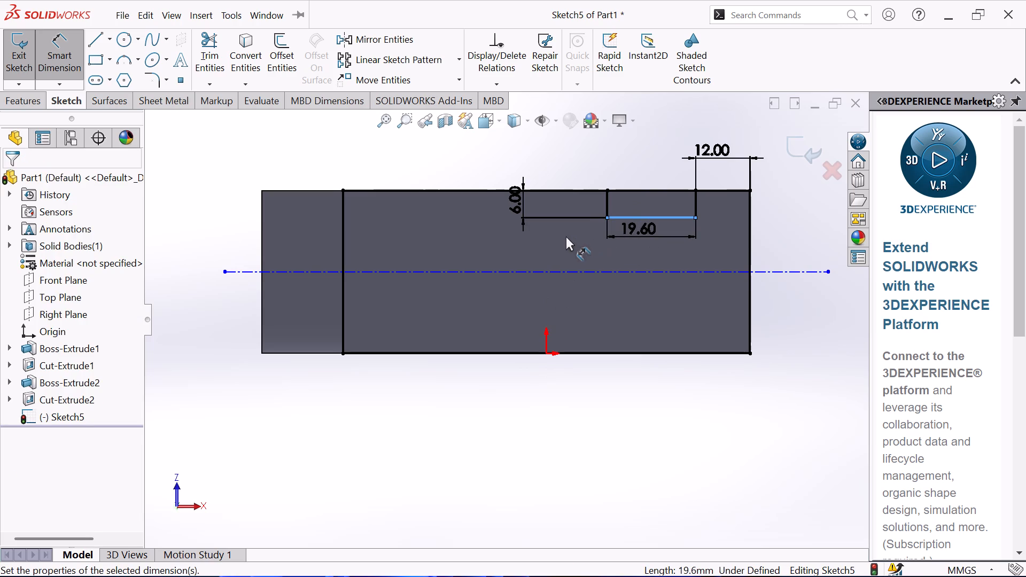
text(18)
key(Return)
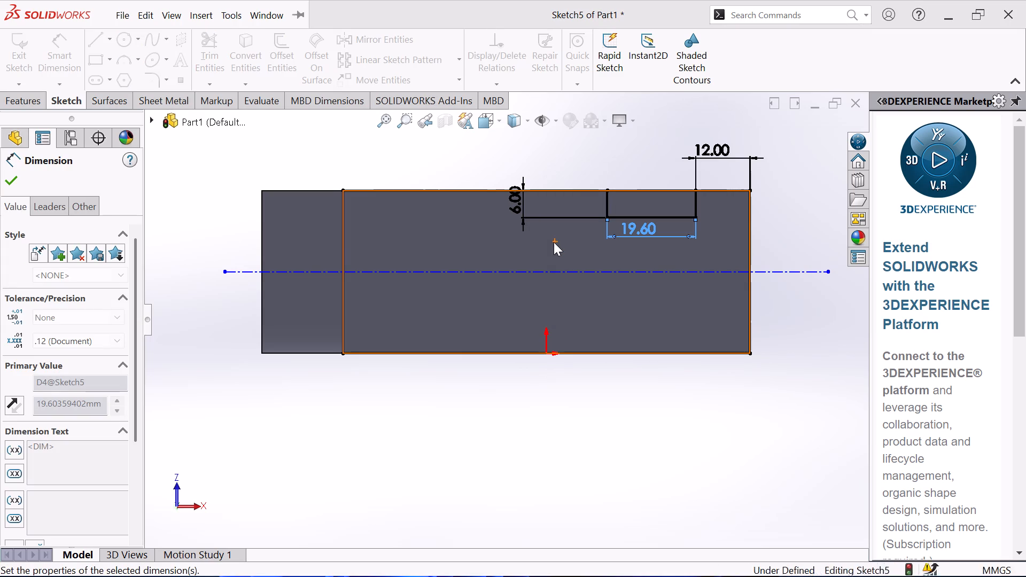
right_click(480, 163)
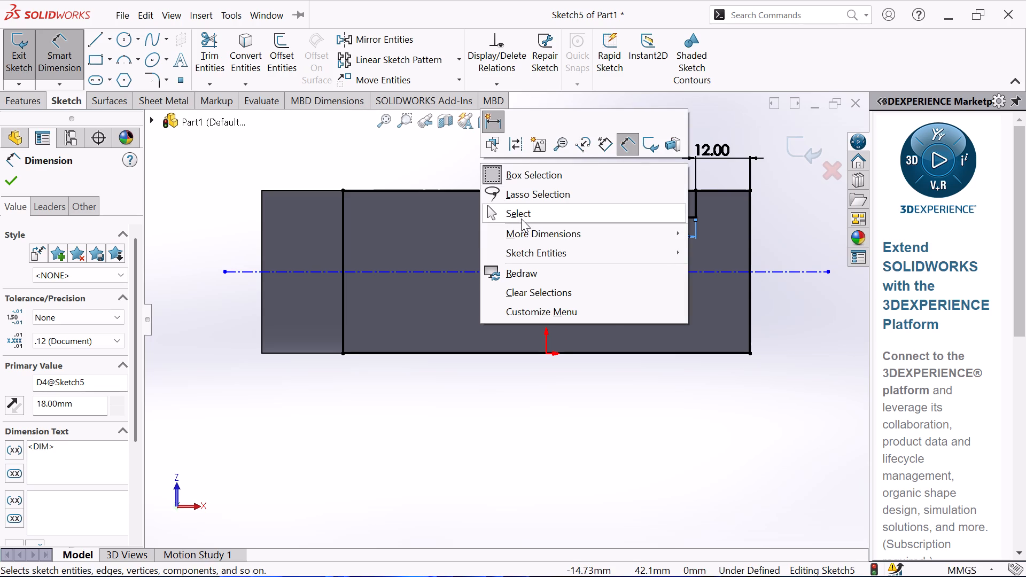
click(517, 214)
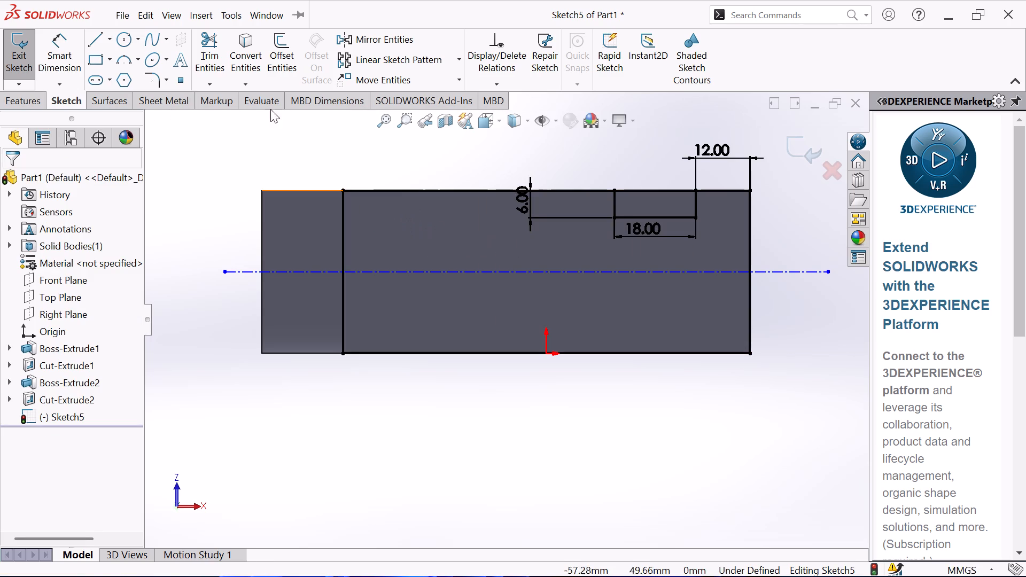
Sketch a corner rectangle about 16.6 x 5.5 mm against the long edge through the origin, opposite the existing rectangle.
click(89, 57)
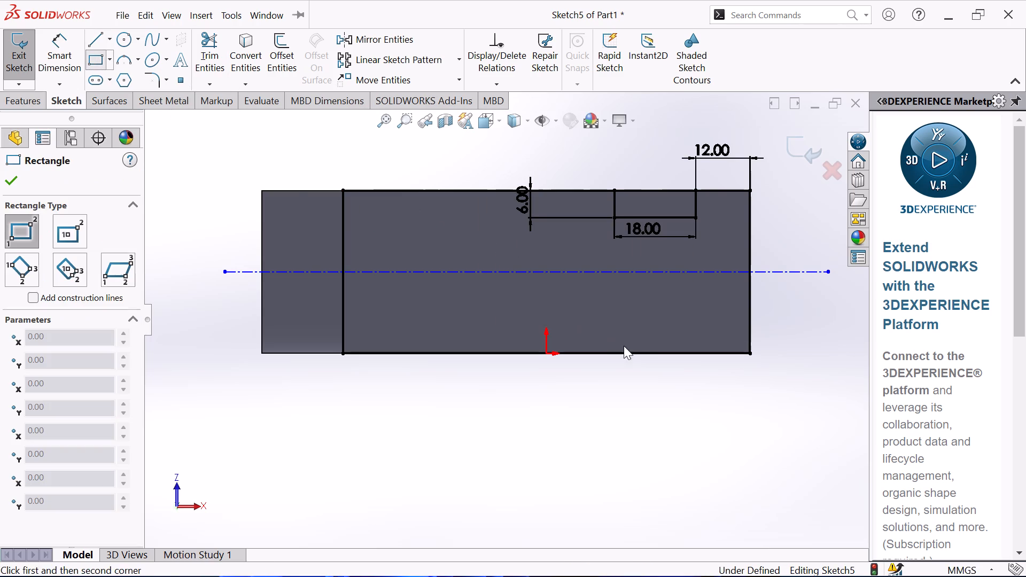
click(614, 352)
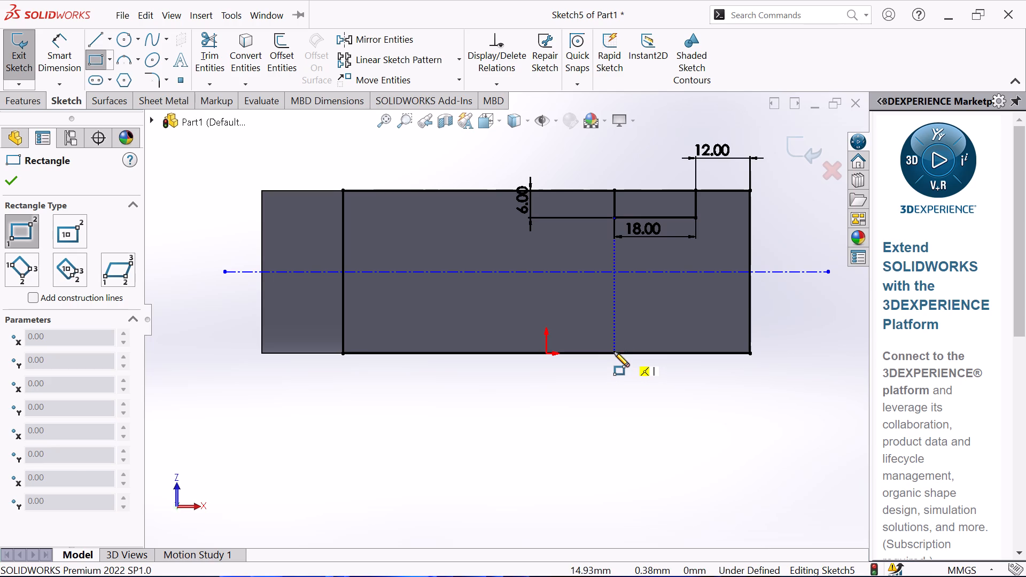
click(689, 329)
click(802, 345)
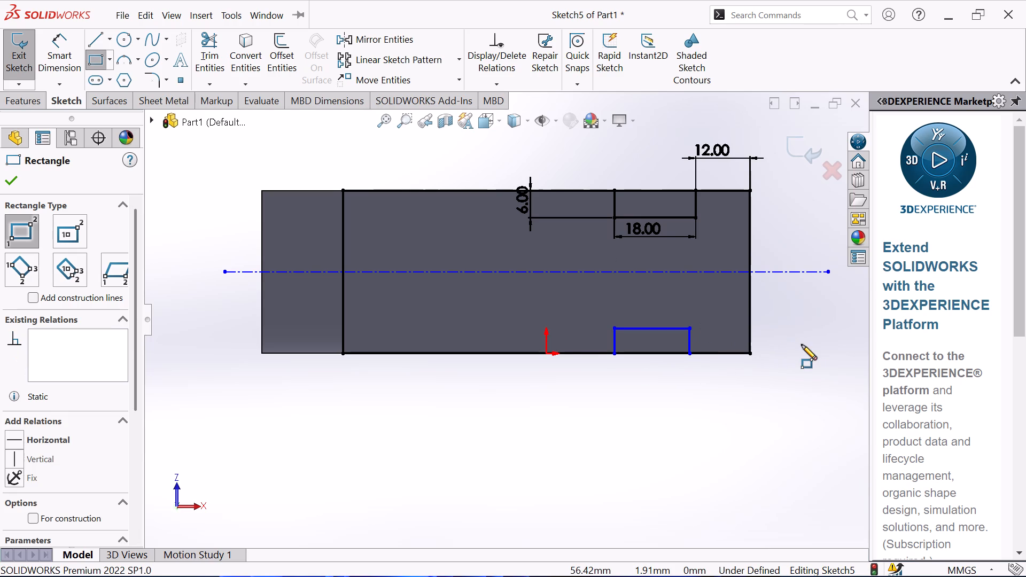
right_click(802, 345)
click(836, 357)
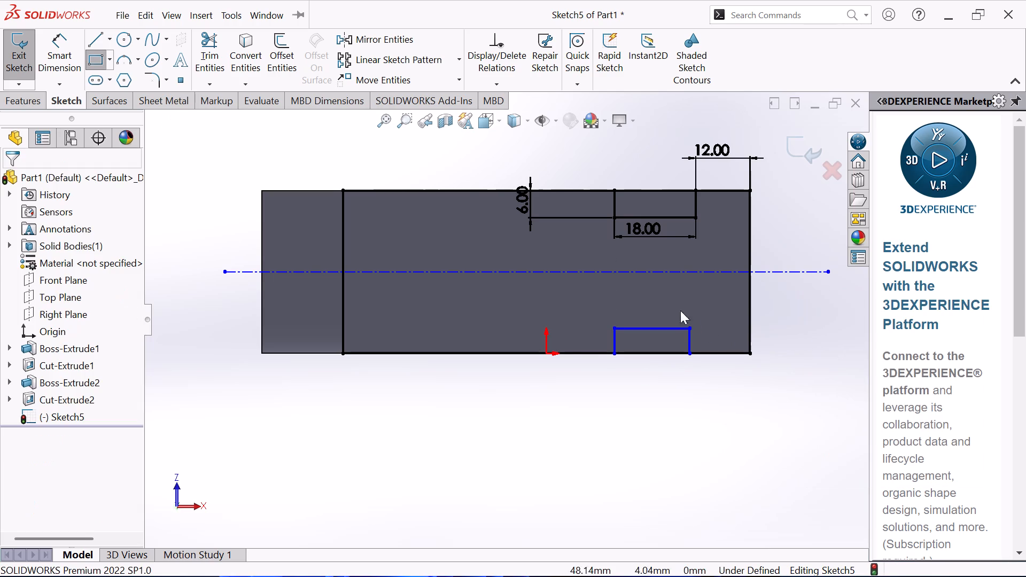
Dimension the new rectangle's nearest side 12 mm from the face's end edge opposite the boss.
click(58, 49)
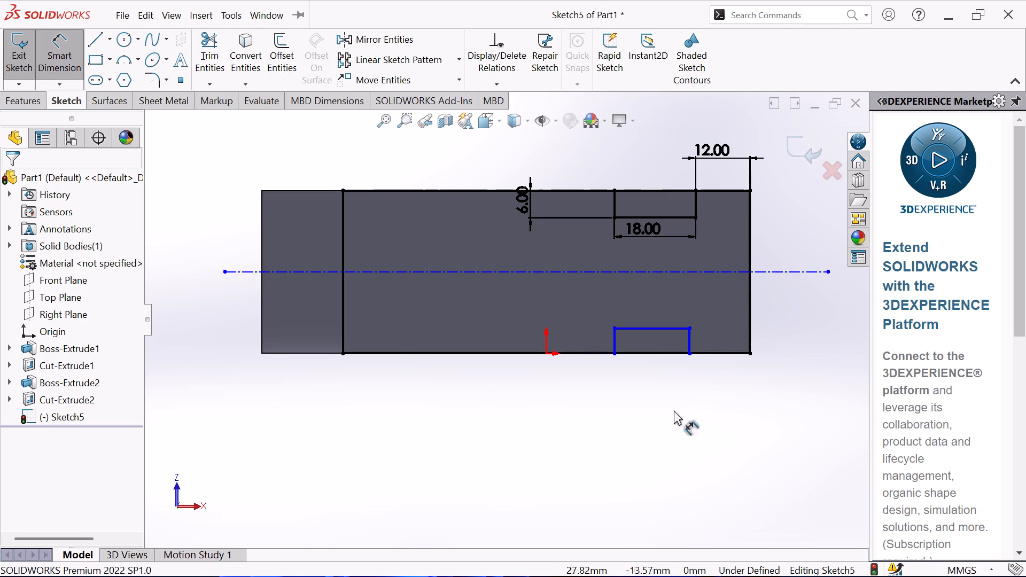
click(690, 341)
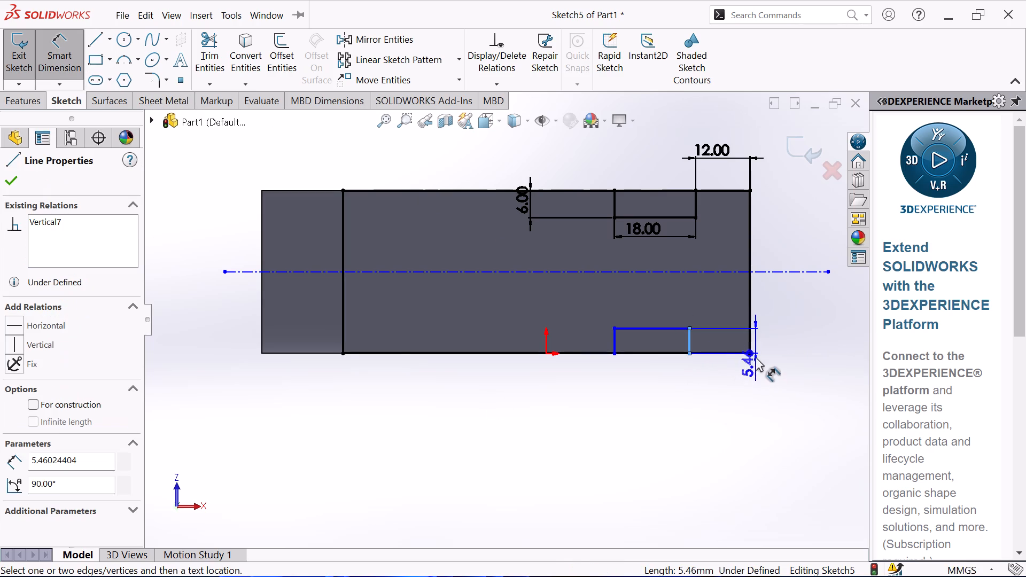
click(752, 342)
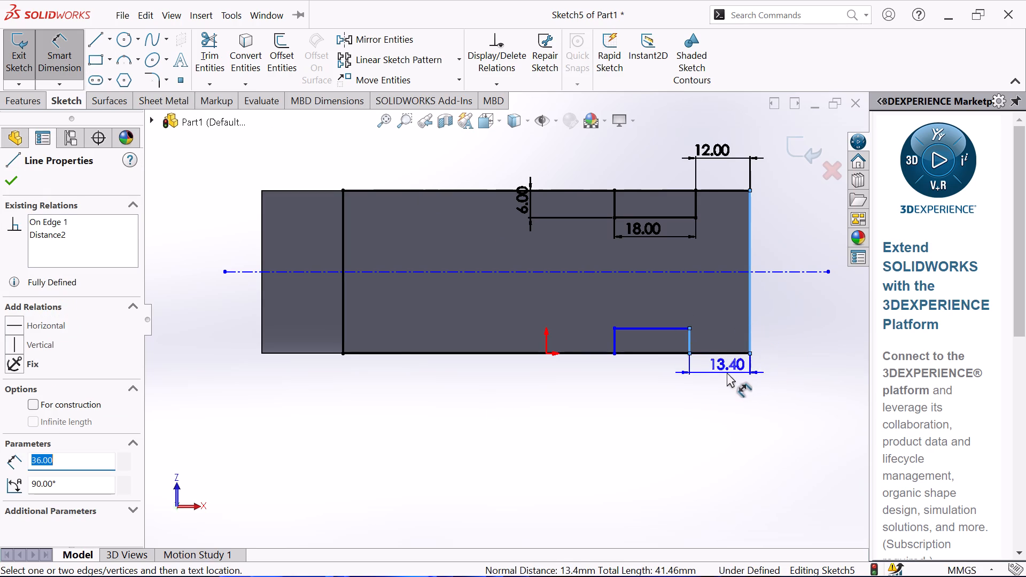
click(727, 372)
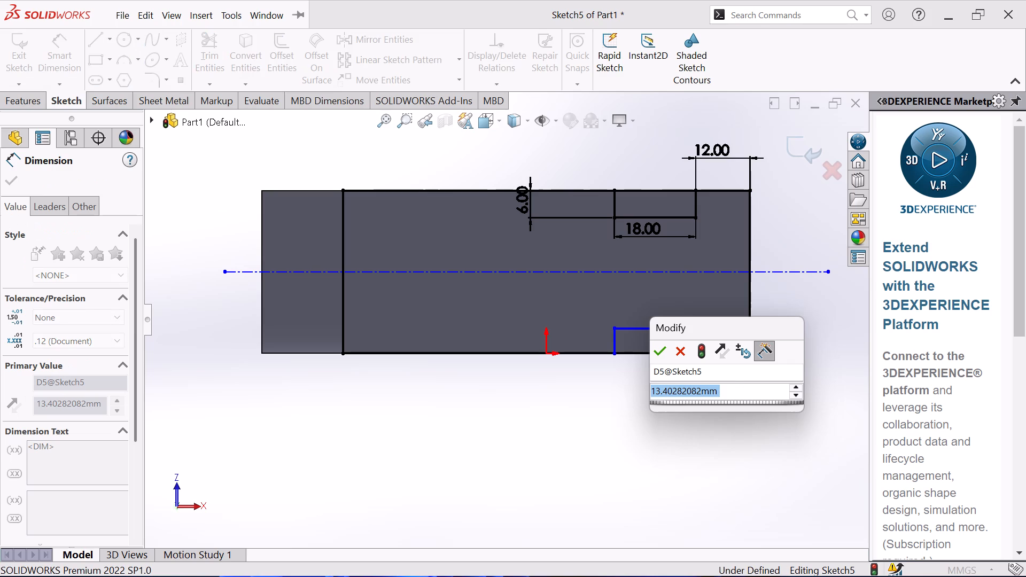
text(12)
key(Return)
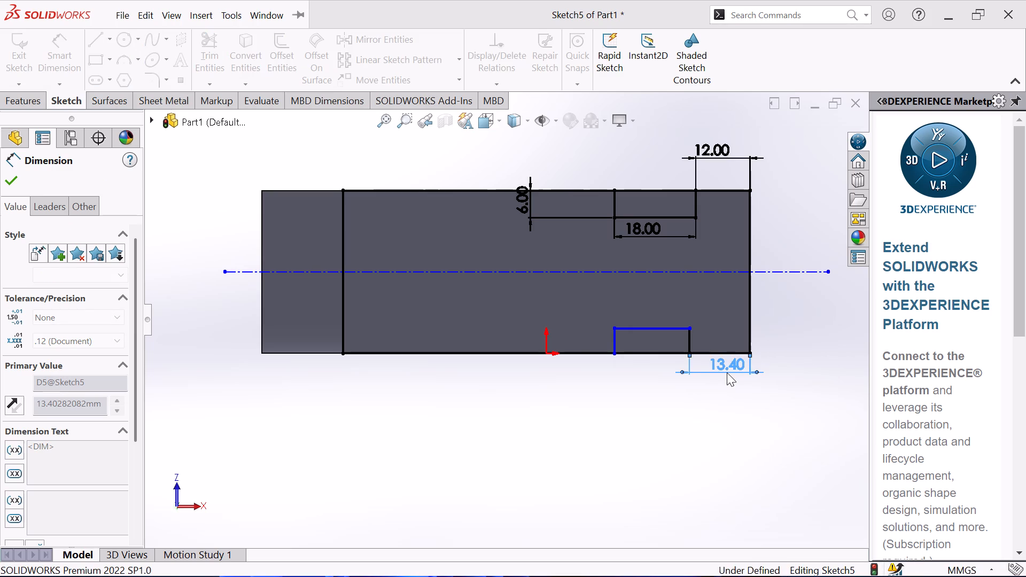
Dimension the new rectangle to 6 mm deep and 18 mm long.
click(613, 344)
click(577, 336)
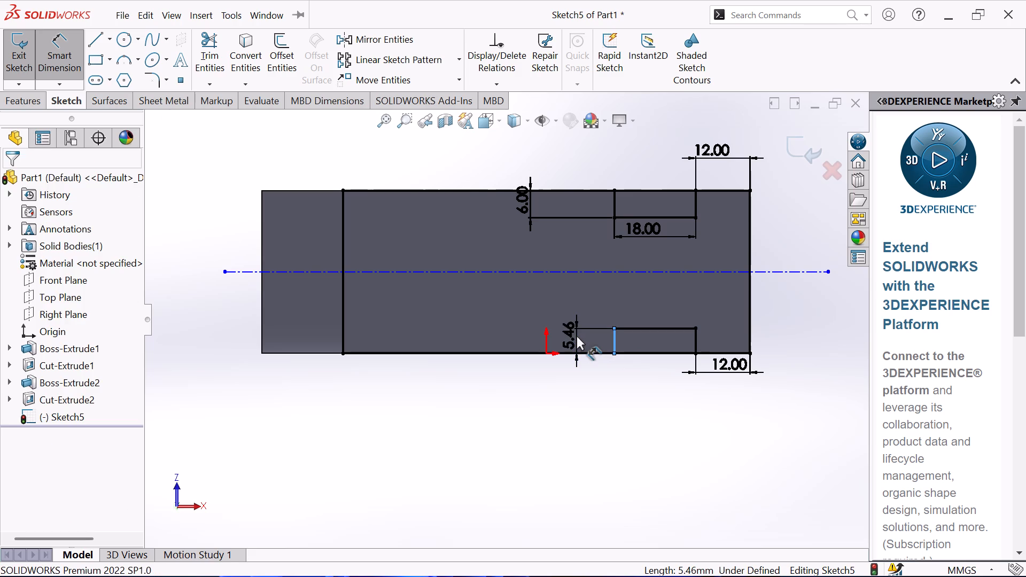
key(6)
key(Return)
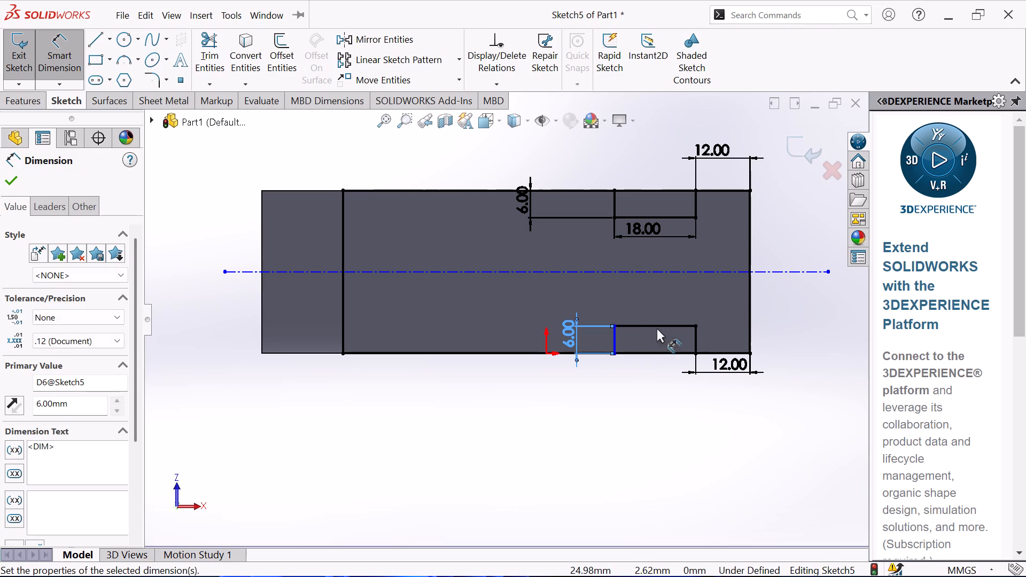
click(655, 324)
click(642, 306)
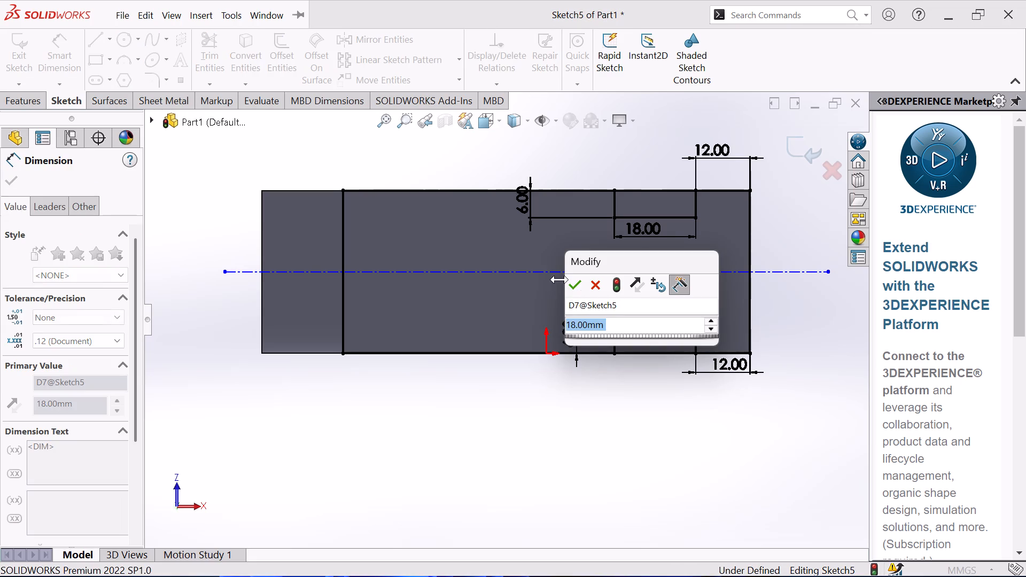
click(576, 285)
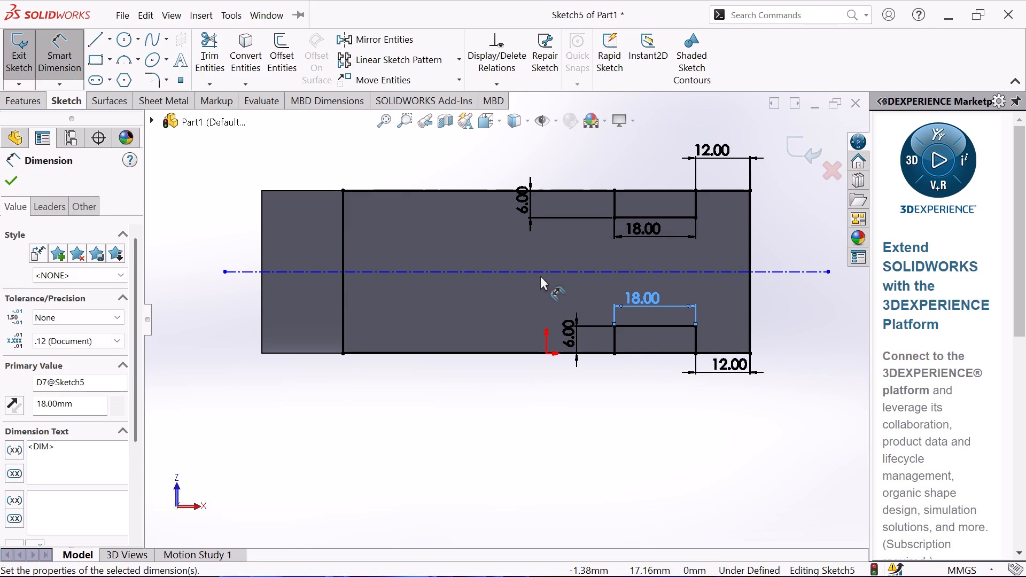
click(306, 134)
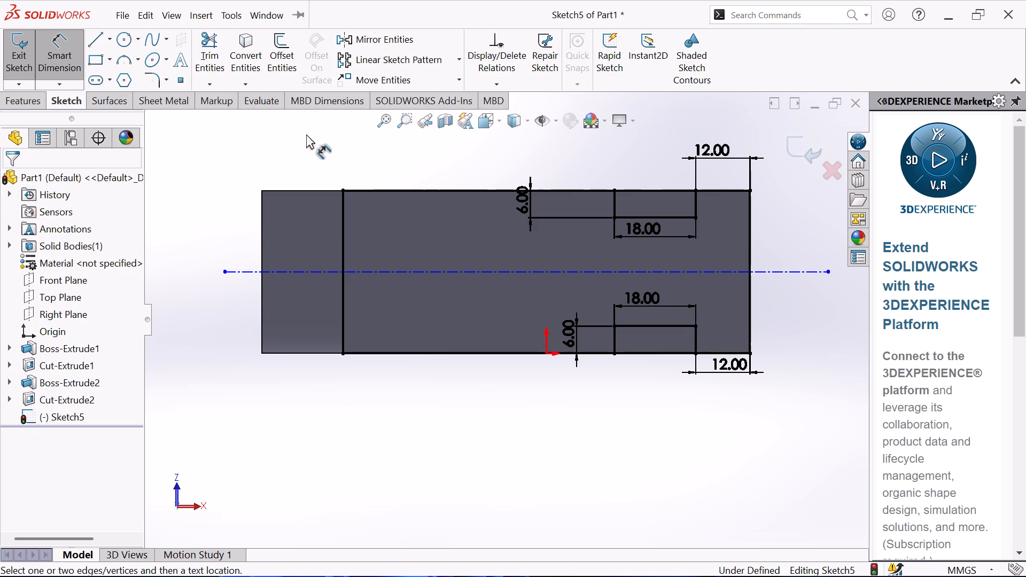
right_click(306, 134)
click(327, 184)
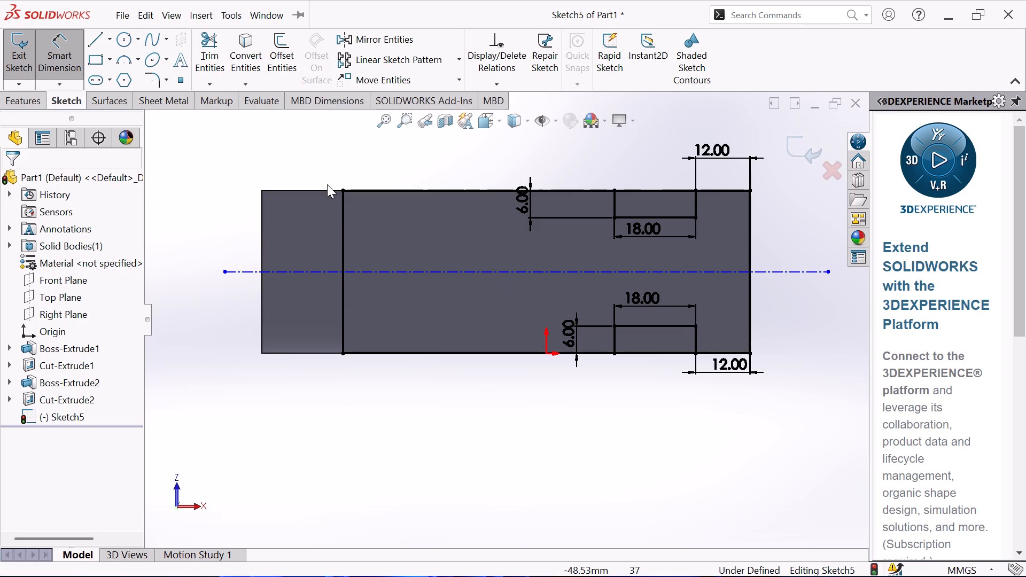
Trim the converted outline's two end edges, the origin-side segment toward the boss, and both long-edge segments between the rectangles and the far end.
click(211, 38)
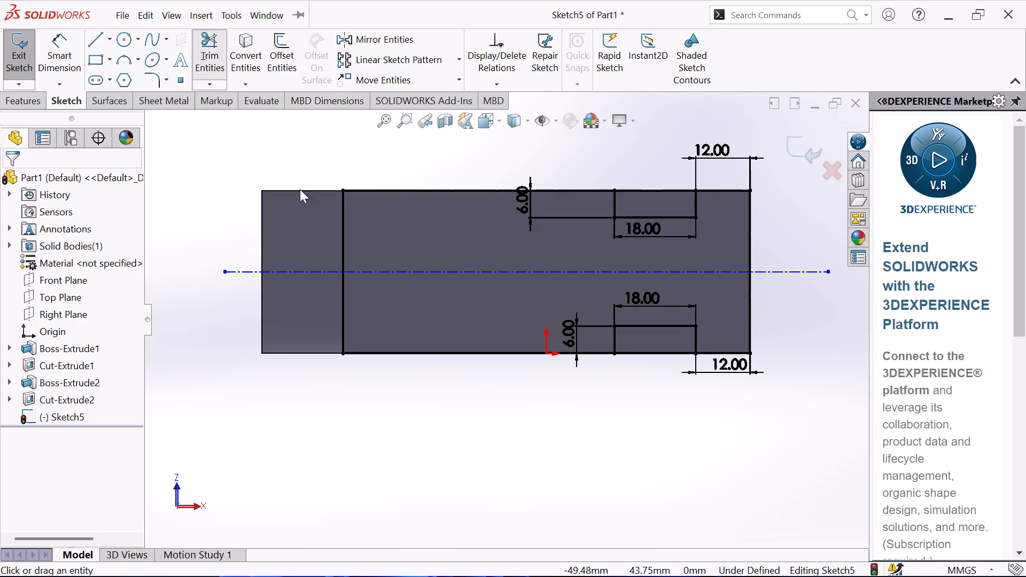
click(343, 252)
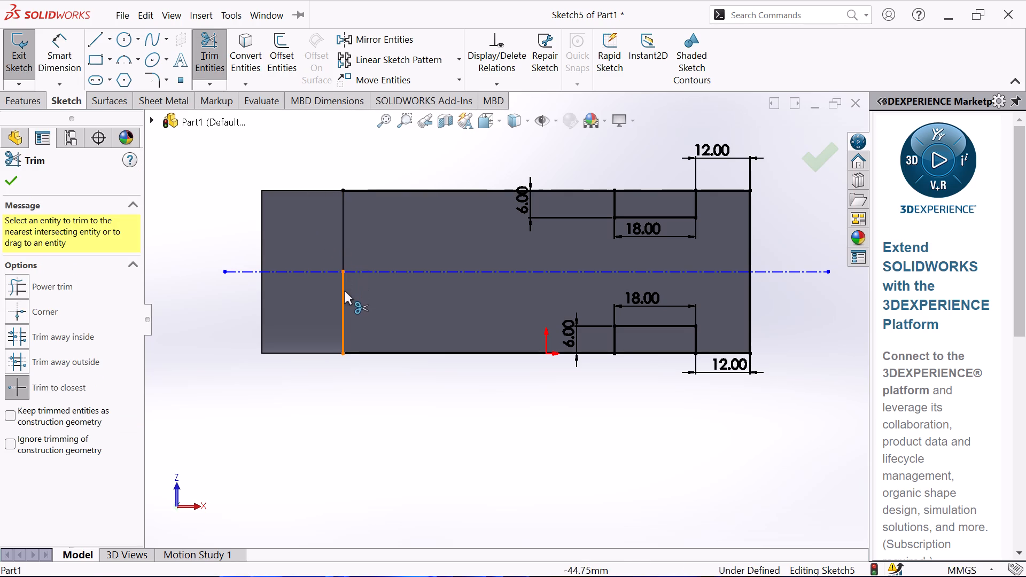
click(344, 291)
click(446, 351)
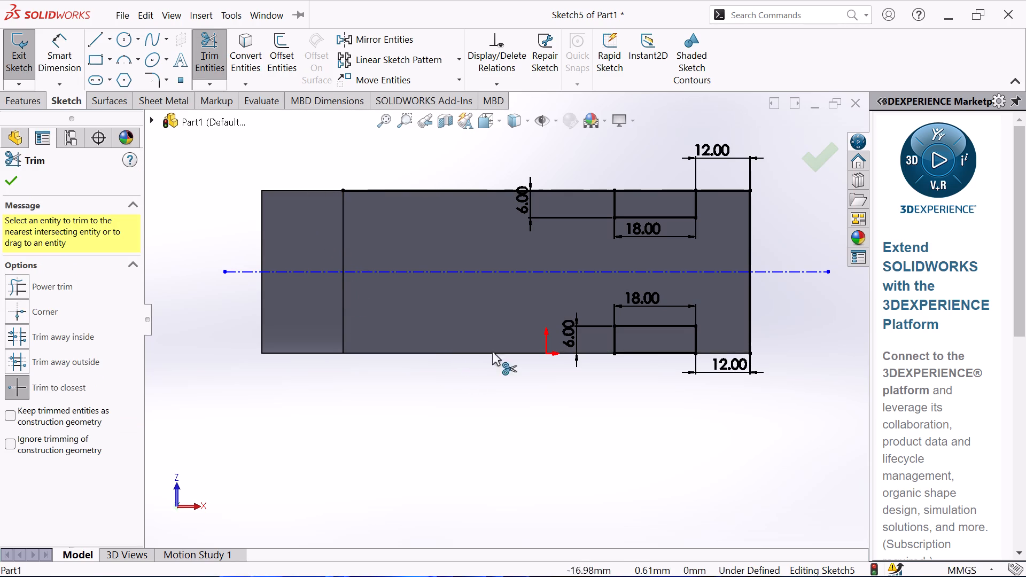
click(748, 314)
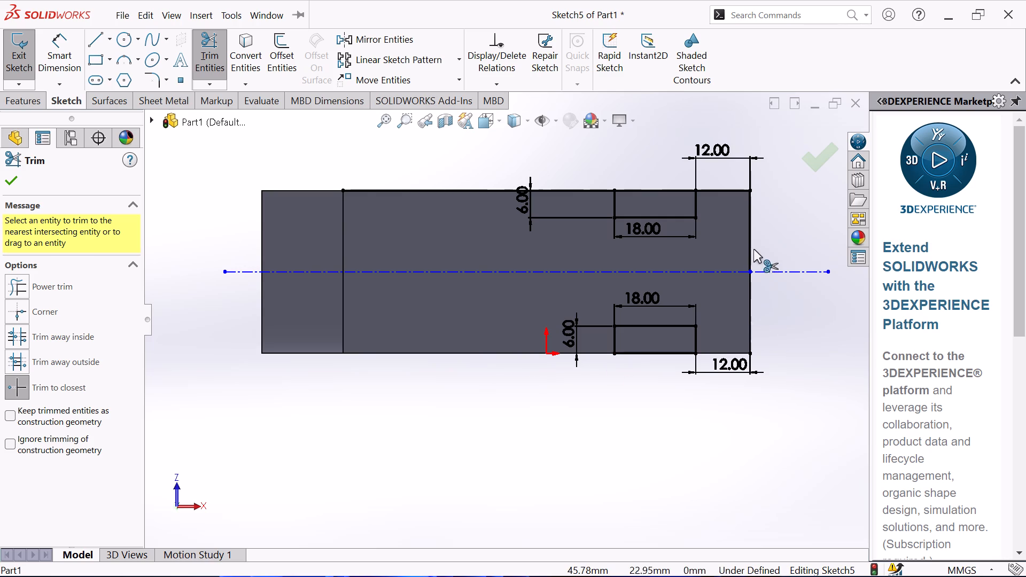
click(752, 239)
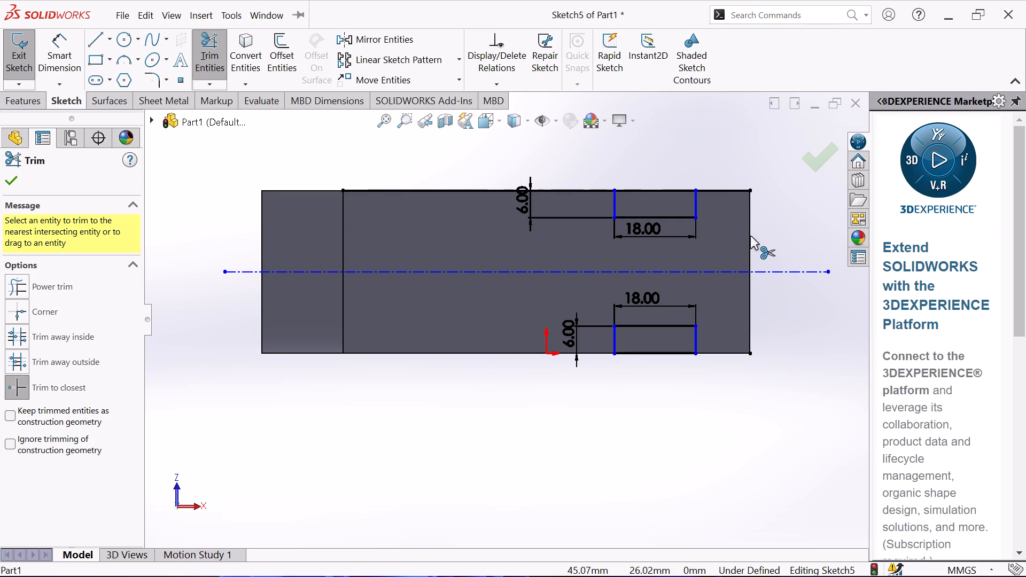
click(729, 192)
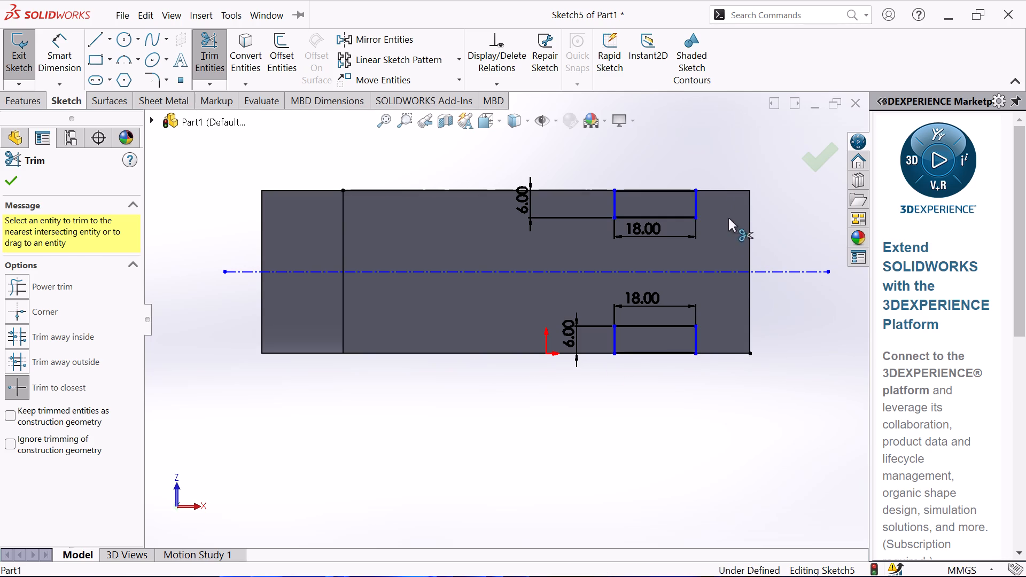
click(748, 355)
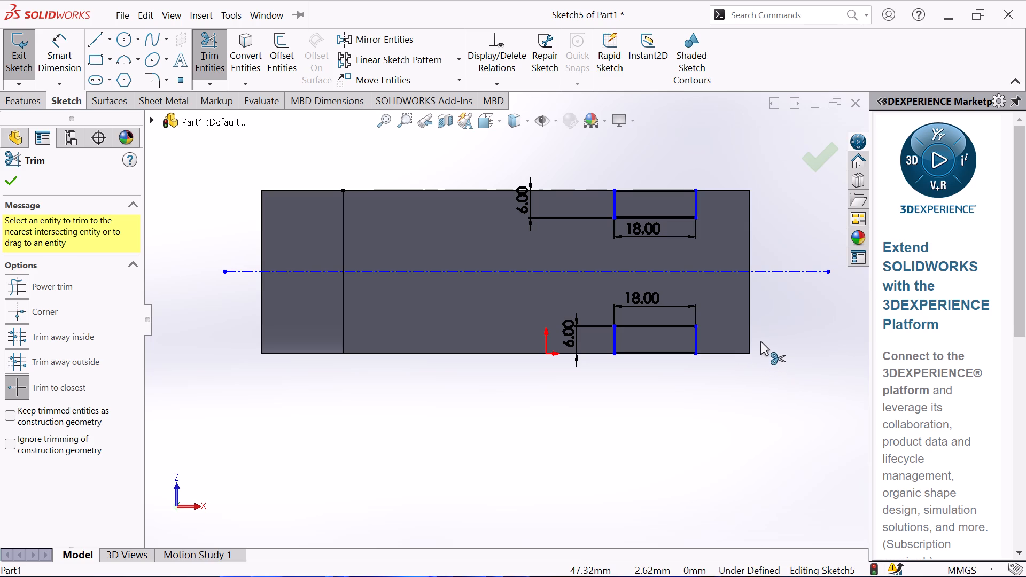
right_click(760, 341)
click(815, 393)
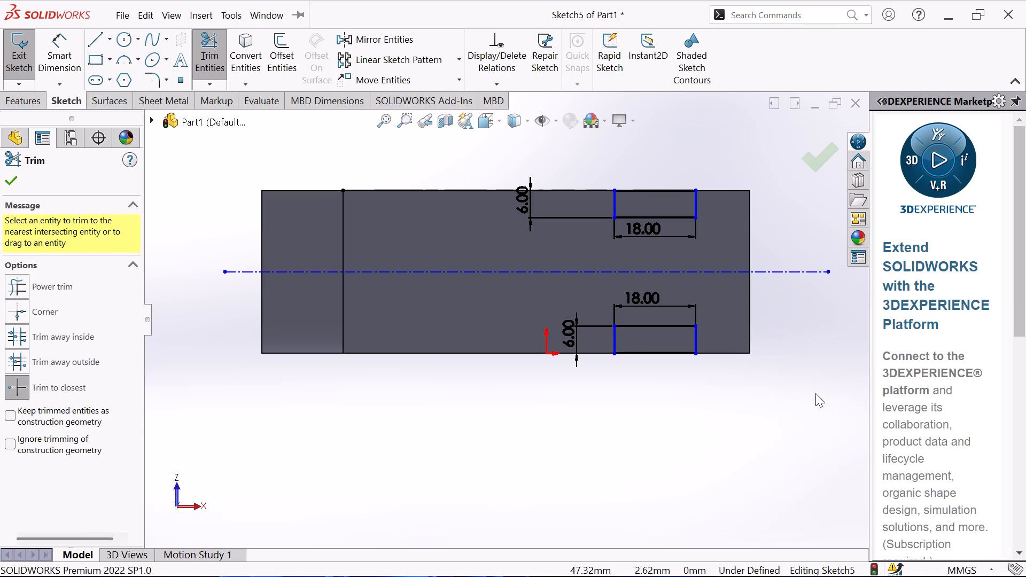
Dimension each rectangle's nearest side 12 mm from the block's own end edge opposite the boss.
click(74, 46)
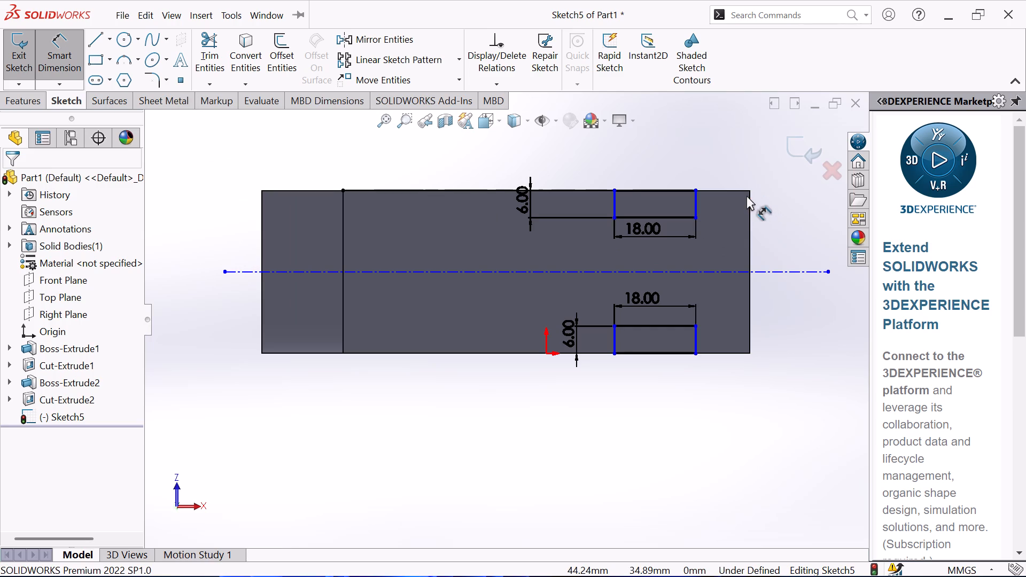
click(750, 206)
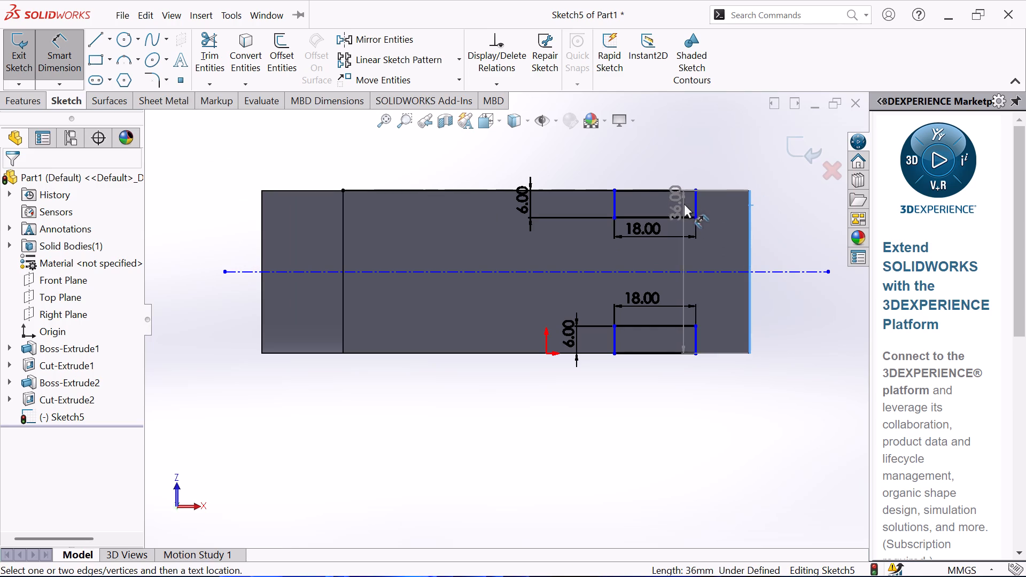
click(695, 209)
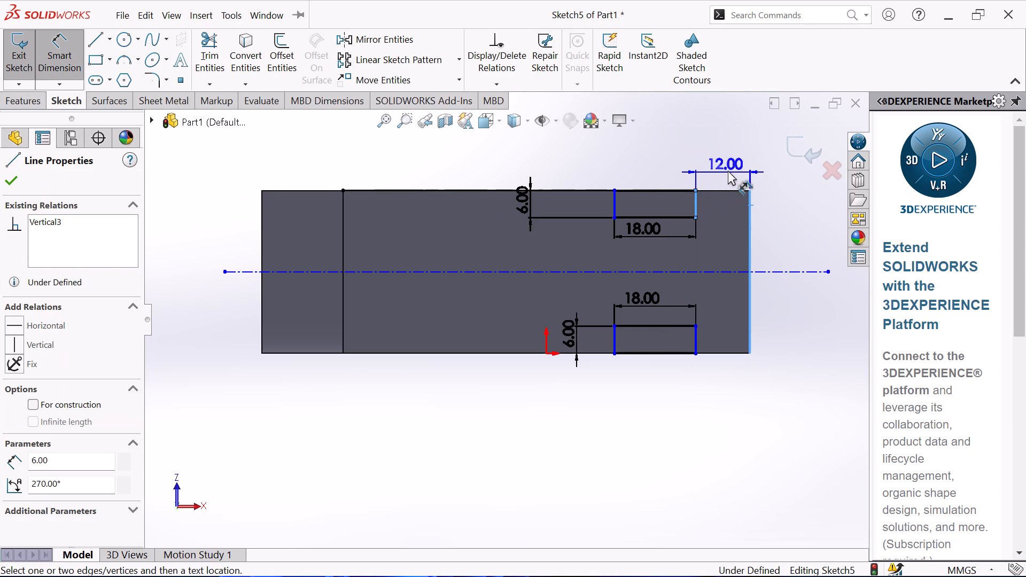
click(729, 170)
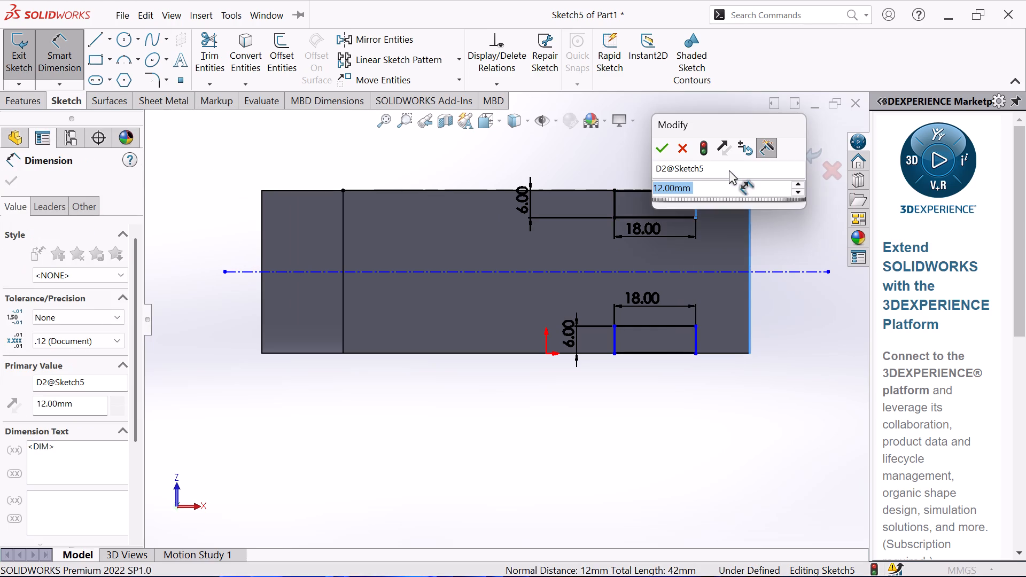
click(663, 151)
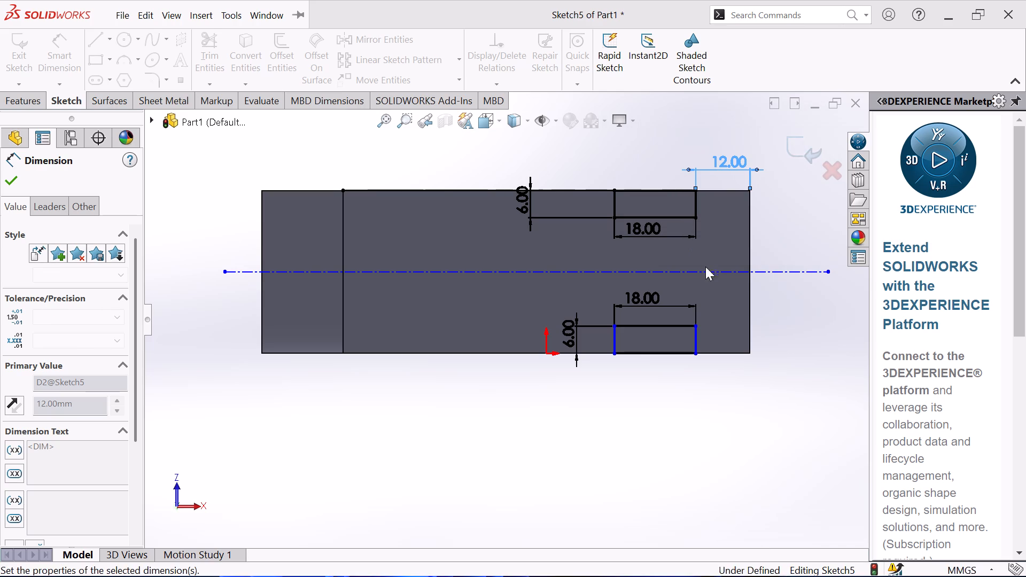
click(750, 335)
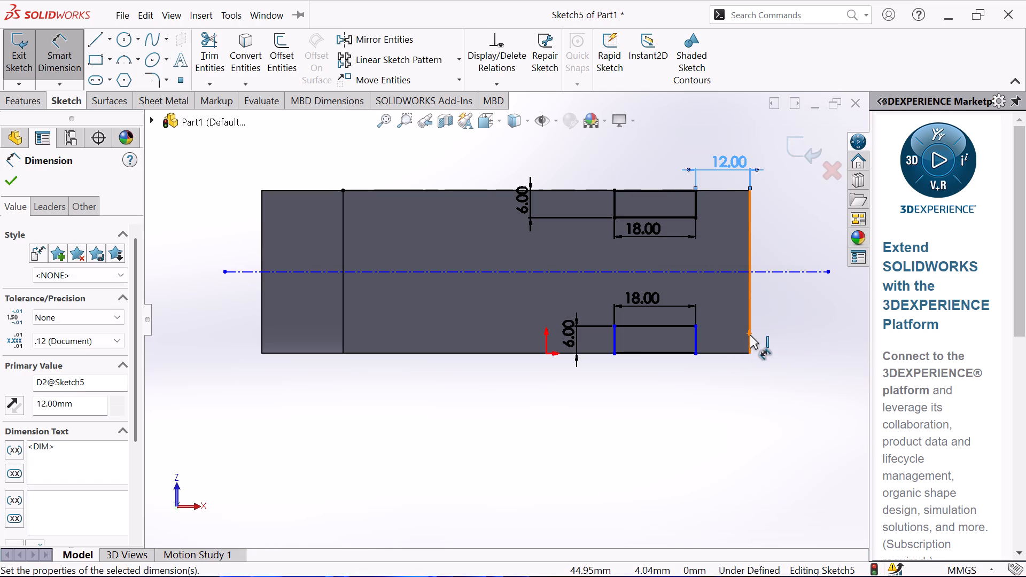
click(697, 340)
click(735, 378)
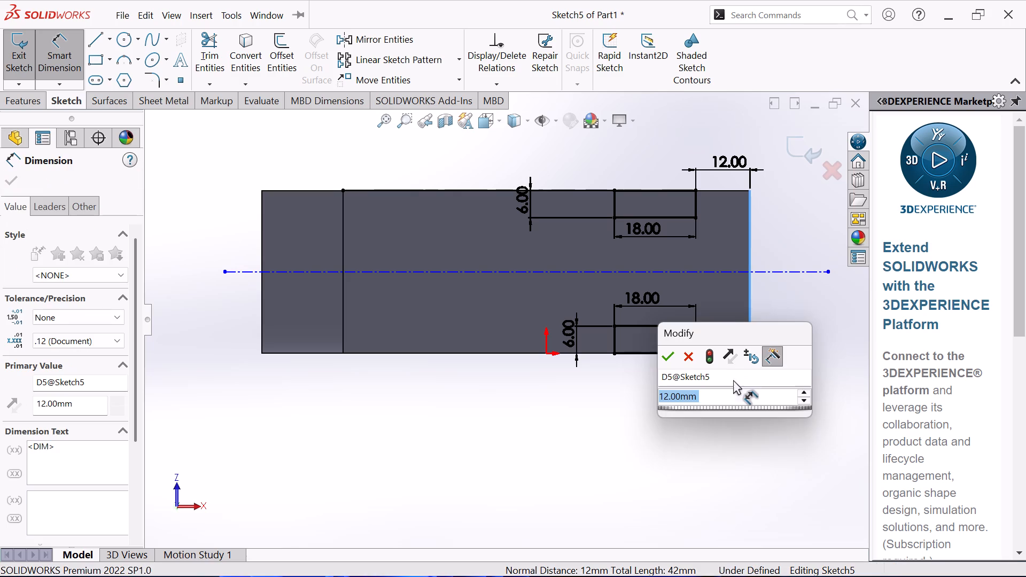
click(669, 361)
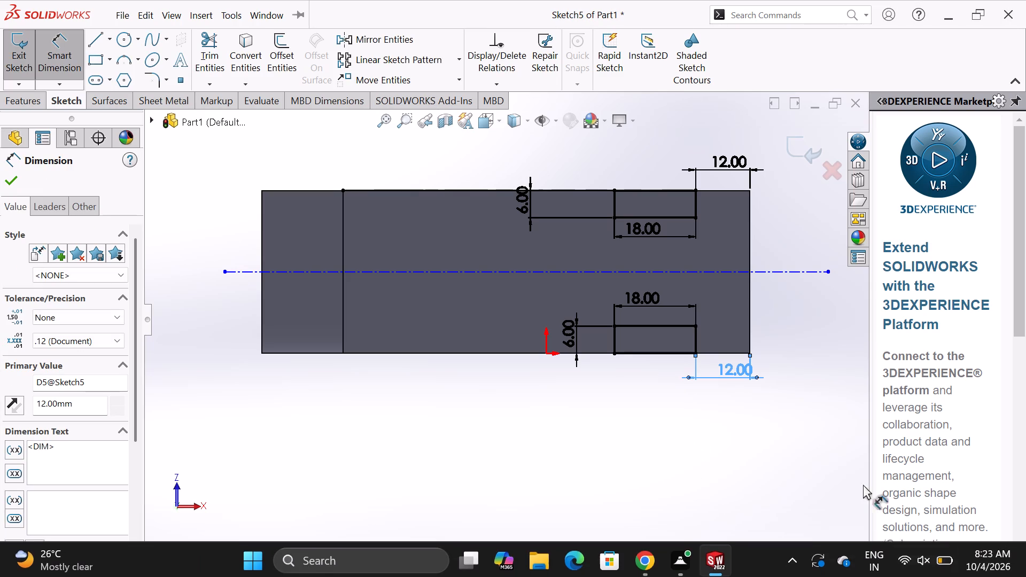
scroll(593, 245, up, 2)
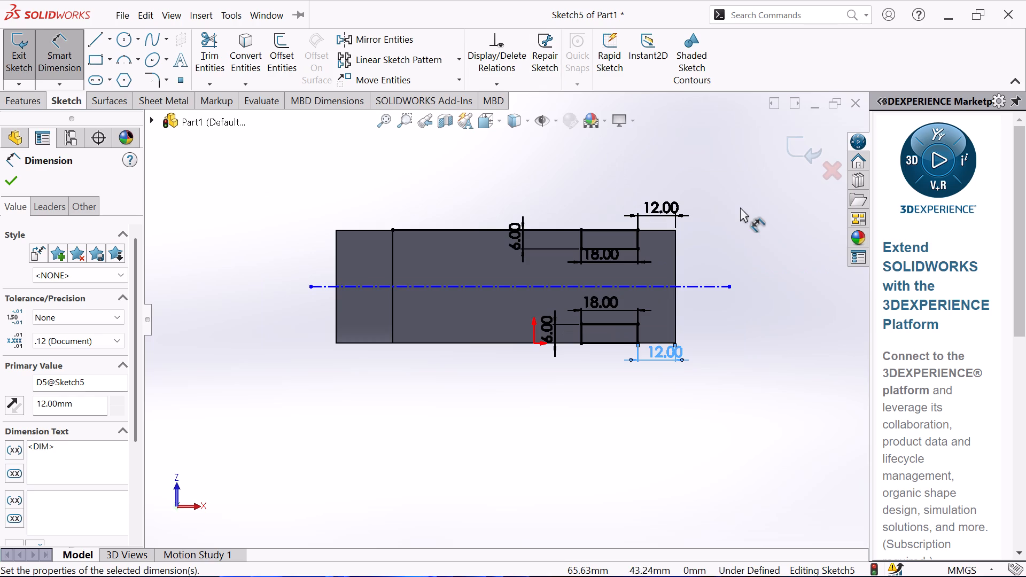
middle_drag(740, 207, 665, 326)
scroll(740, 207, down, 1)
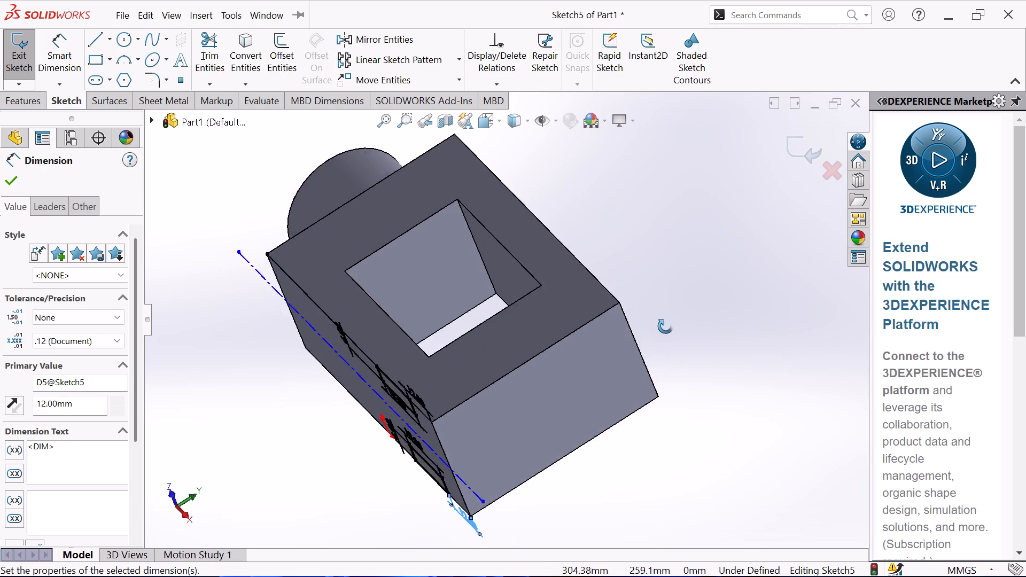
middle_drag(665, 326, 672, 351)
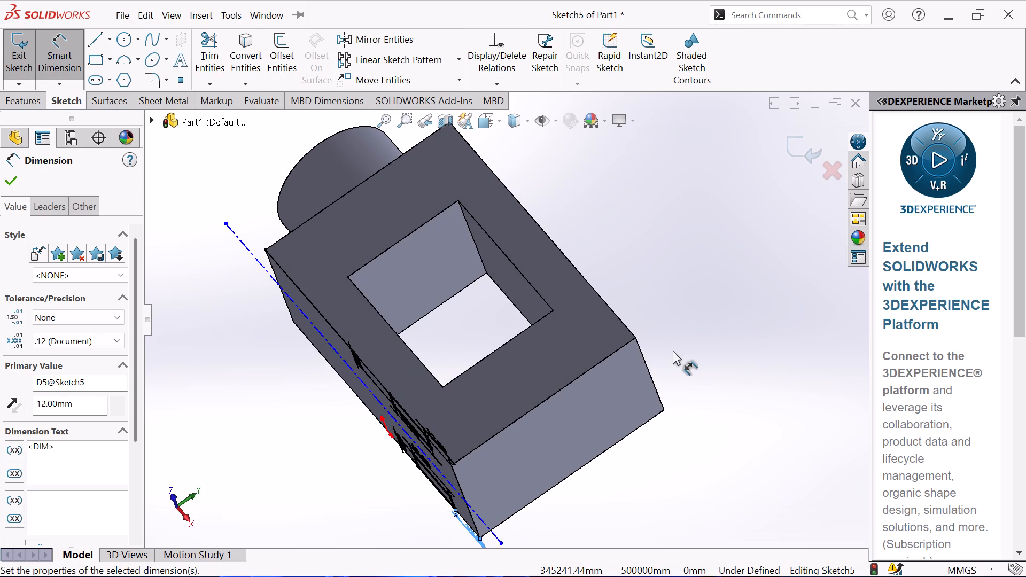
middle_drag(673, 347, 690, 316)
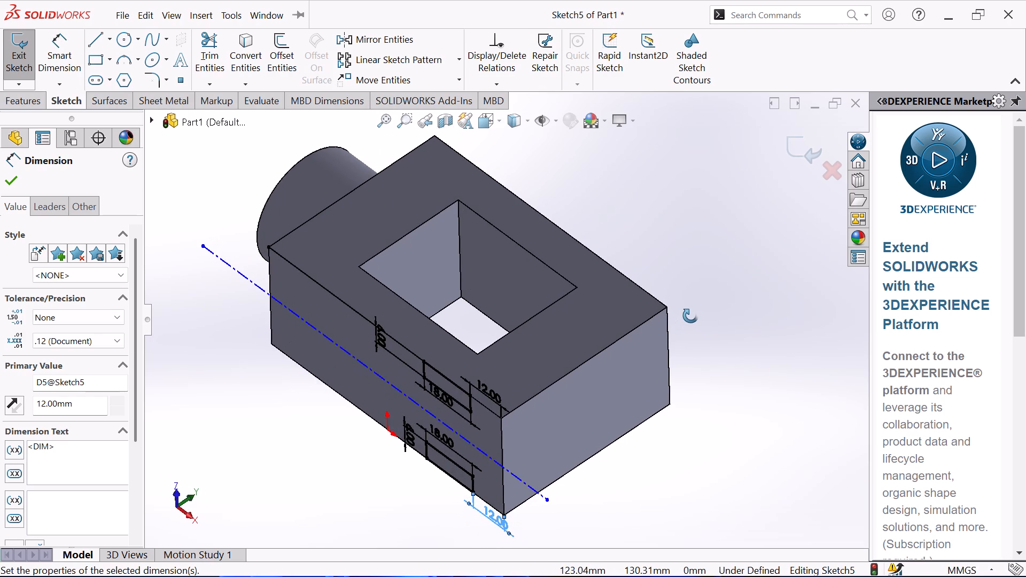
Extrude-cut only the 18 x 6 mm rectangle region on the origin-side edge of the sketched face, using Through All.
middle_drag(690, 316, 691, 286)
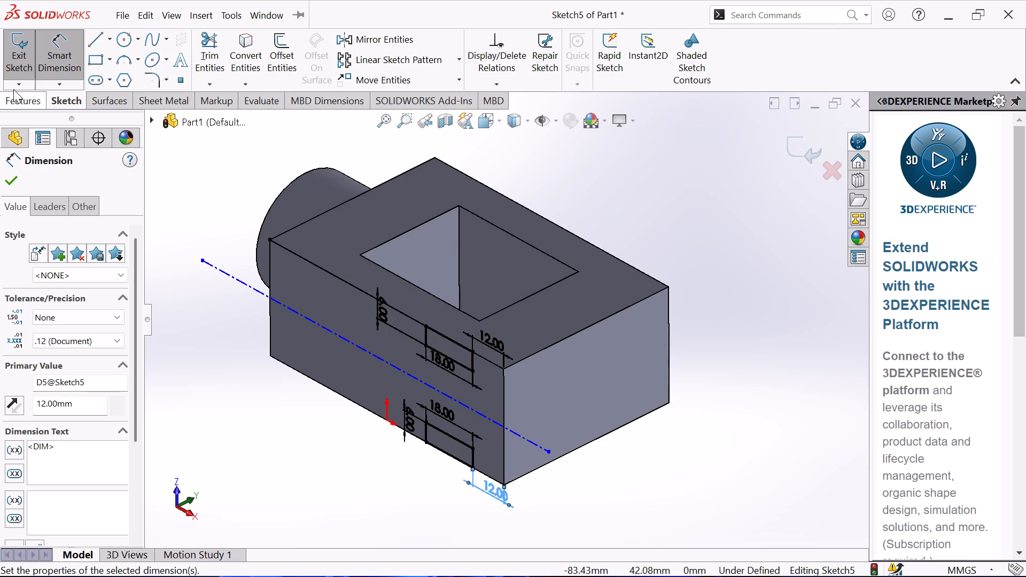
click(7, 186)
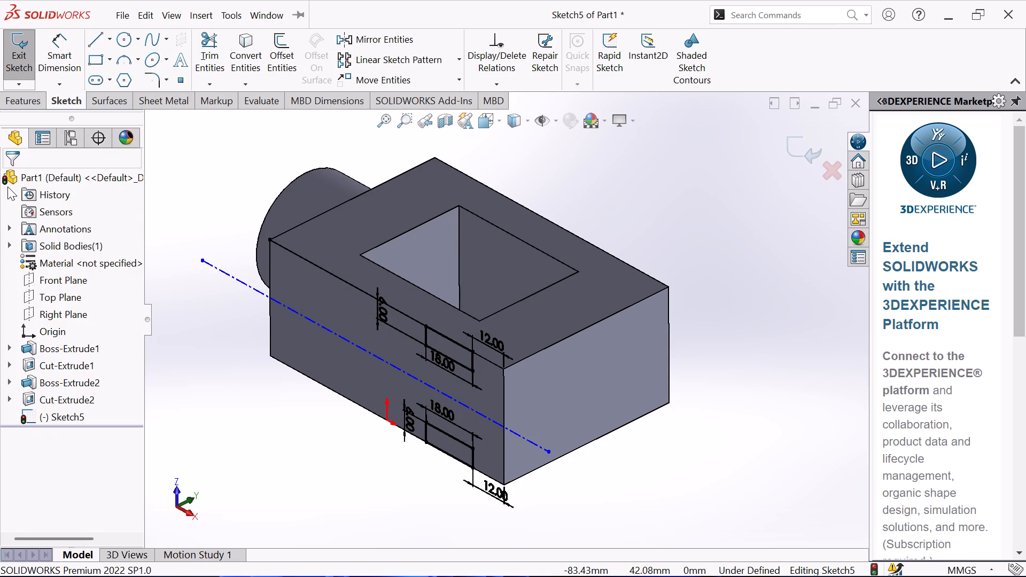
click(18, 98)
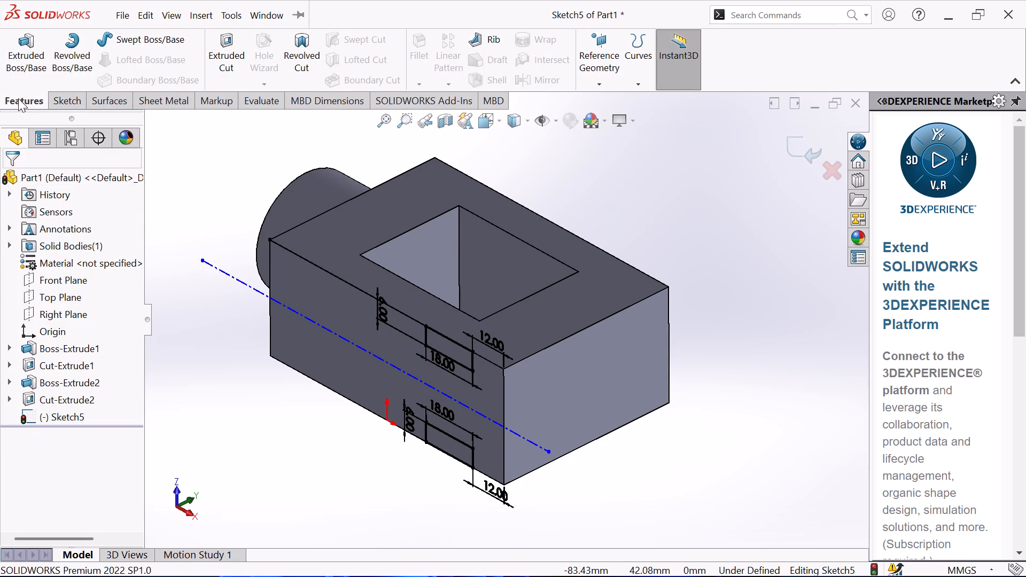
click(230, 56)
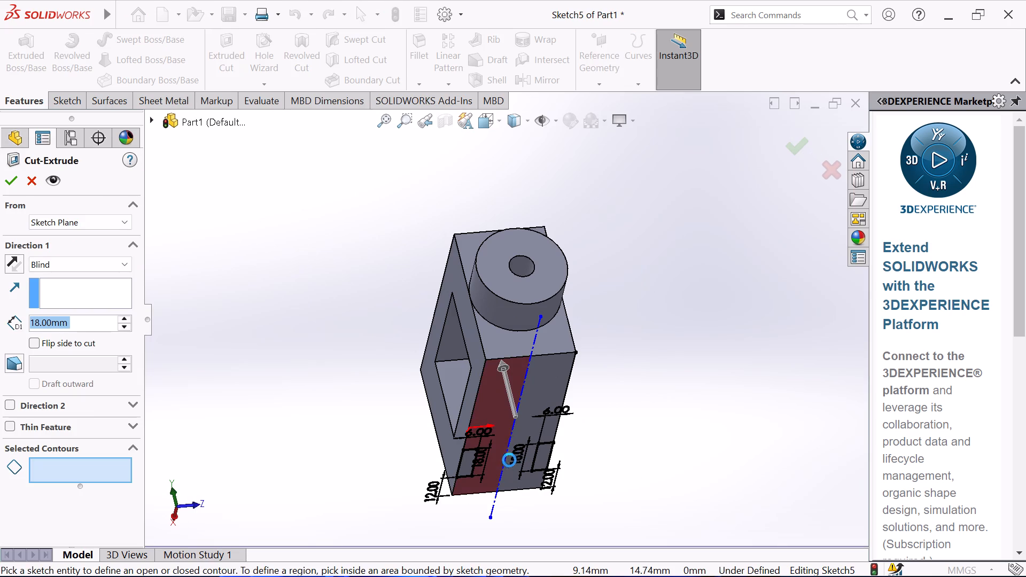
scroll(464, 455, down, 3)
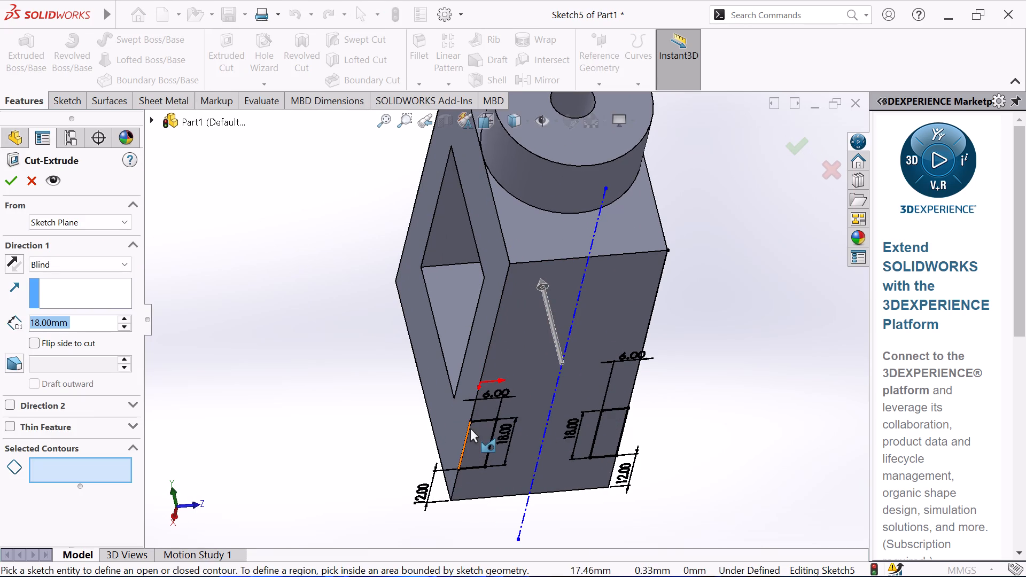
click(478, 435)
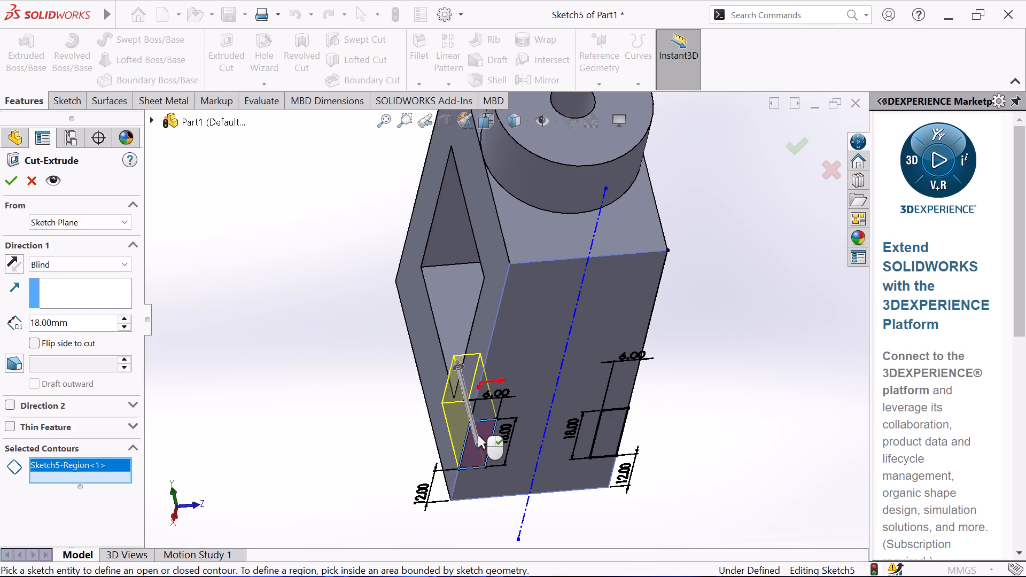
click(123, 262)
click(96, 291)
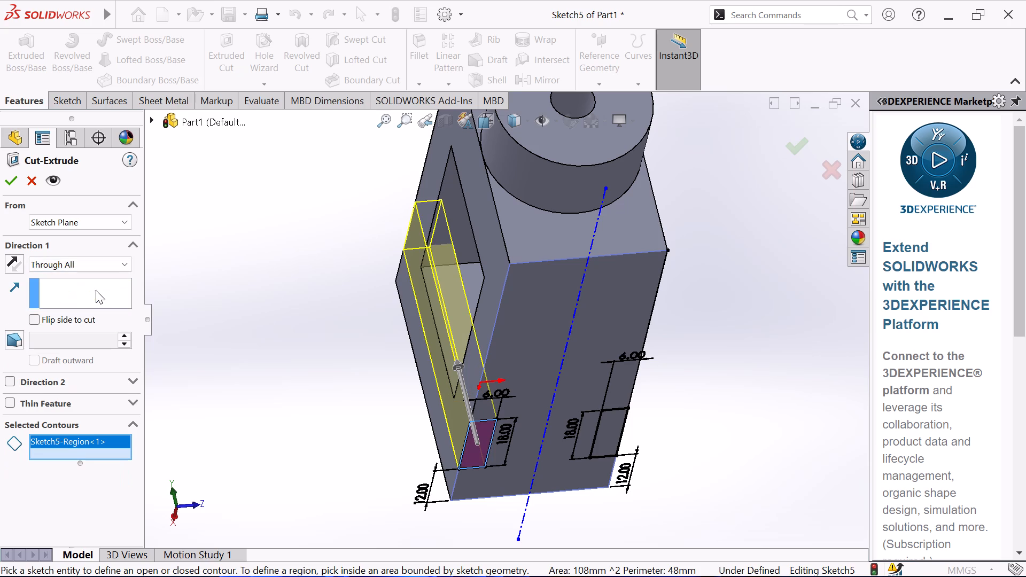
click(9, 176)
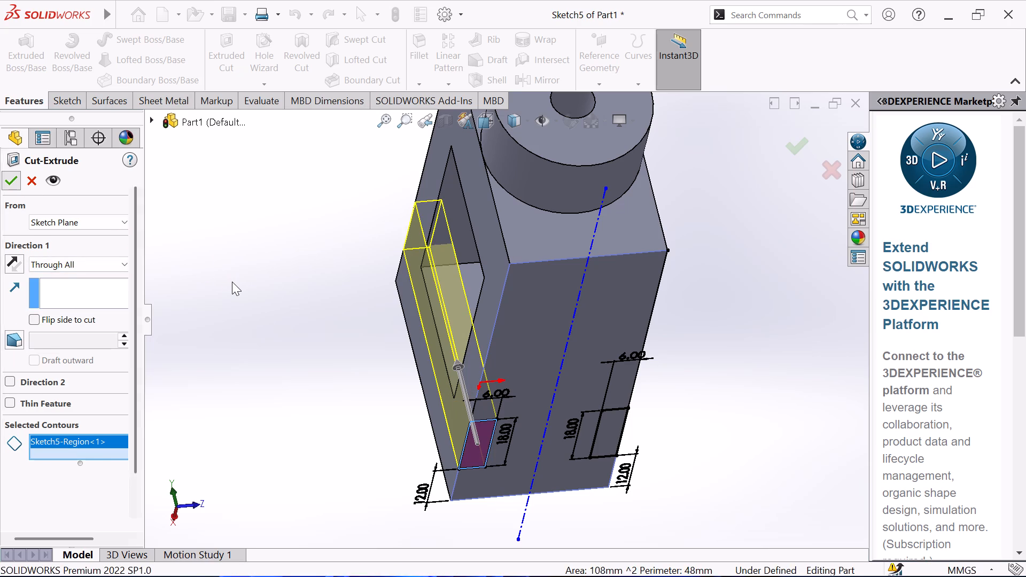
click(232, 282)
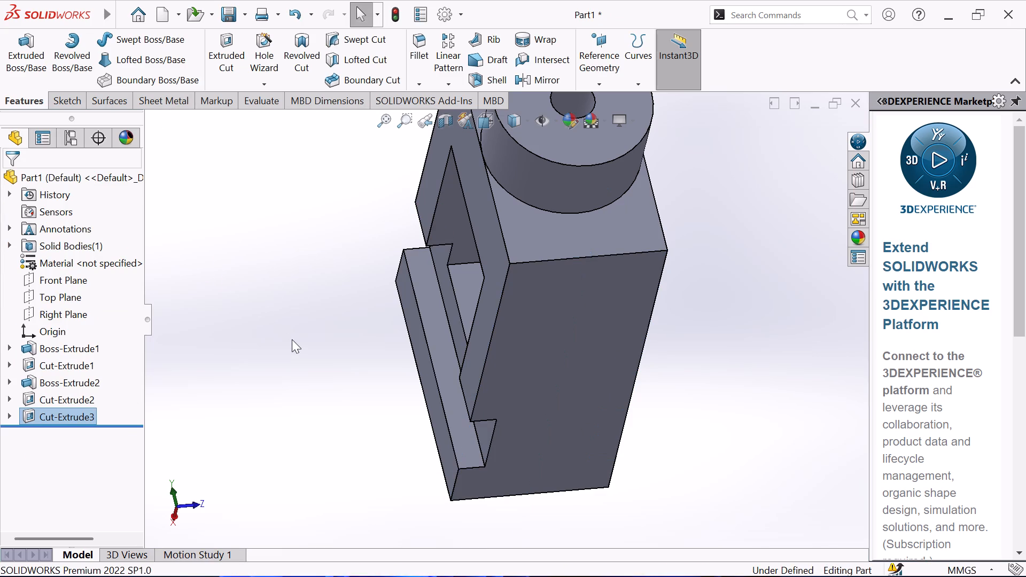
Examine the part from all sides, including the new cross slot, the opening and the bored side cylinder.
middle_drag(291, 318, 330, 190)
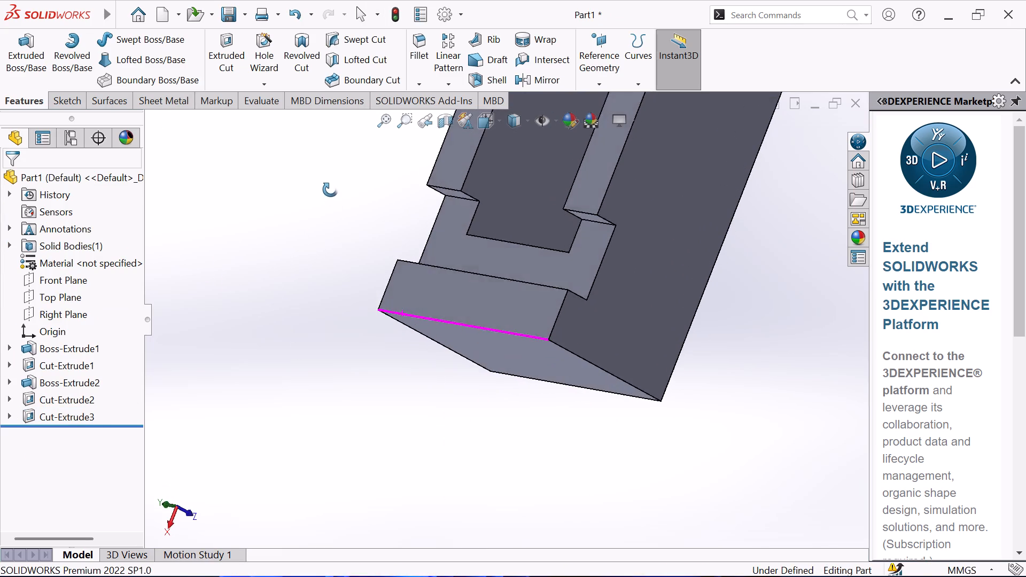
middle_drag(330, 190, 323, 181)
middle_click(322, 180)
middle_drag(319, 180, 273, 207)
scroll(273, 210, up, 4)
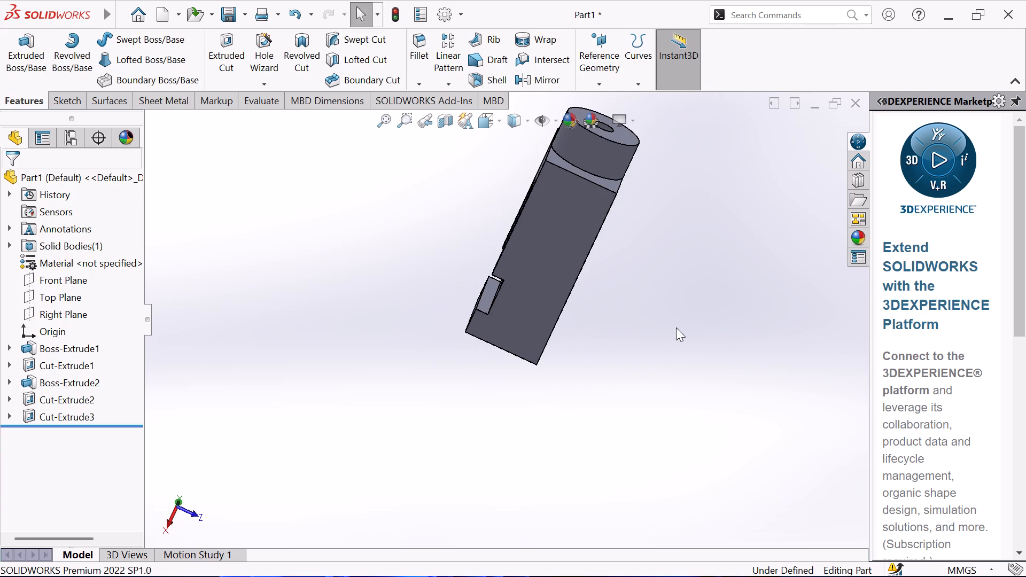
middle_drag(774, 318, 809, 449)
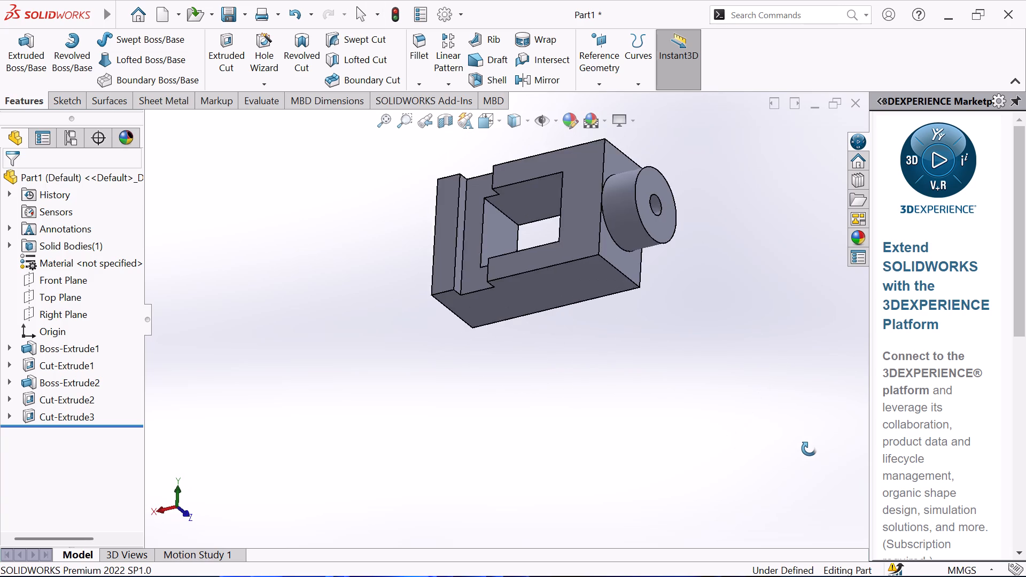
middle_drag(809, 449, 814, 451)
scroll(713, 386, down, 3)
scroll(601, 406, up, 4)
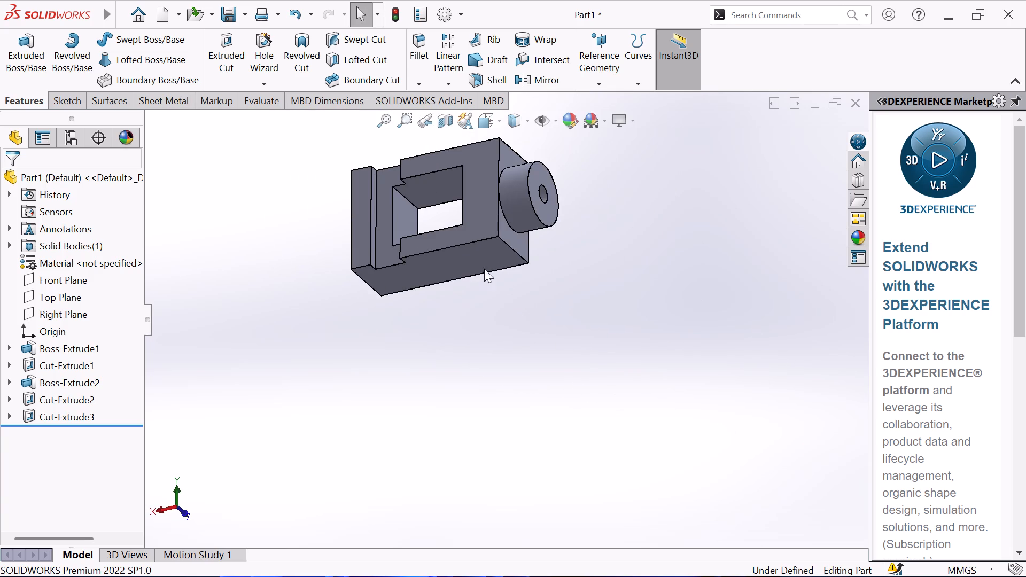
scroll(479, 263, up, 4)
scroll(466, 242, down, 3)
scroll(466, 242, up, 3)
middle_drag(466, 242, 456, 190)
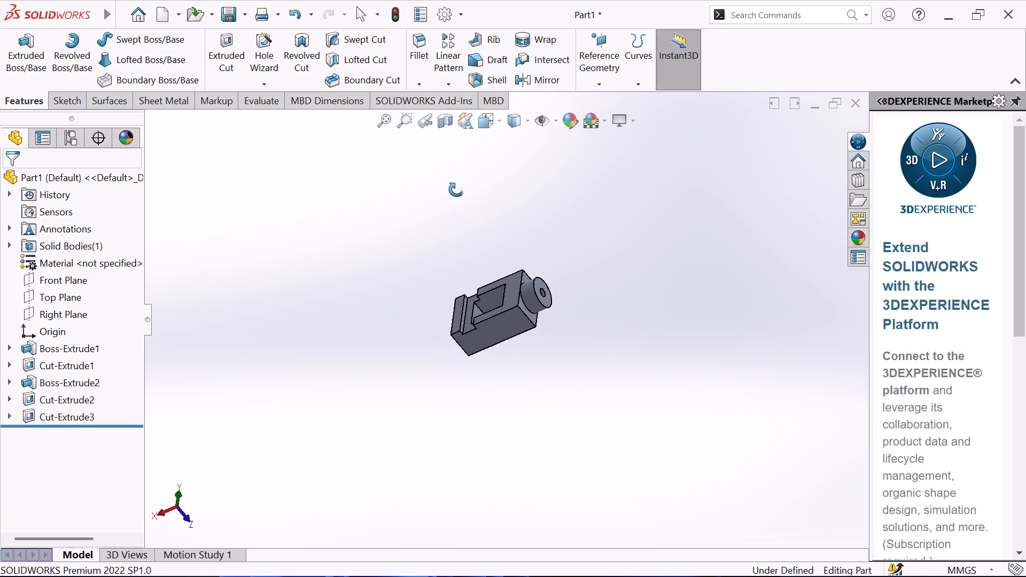
middle_drag(456, 190, 455, 184)
scroll(611, 266, down, 3)
middle_drag(500, 360, 498, 321)
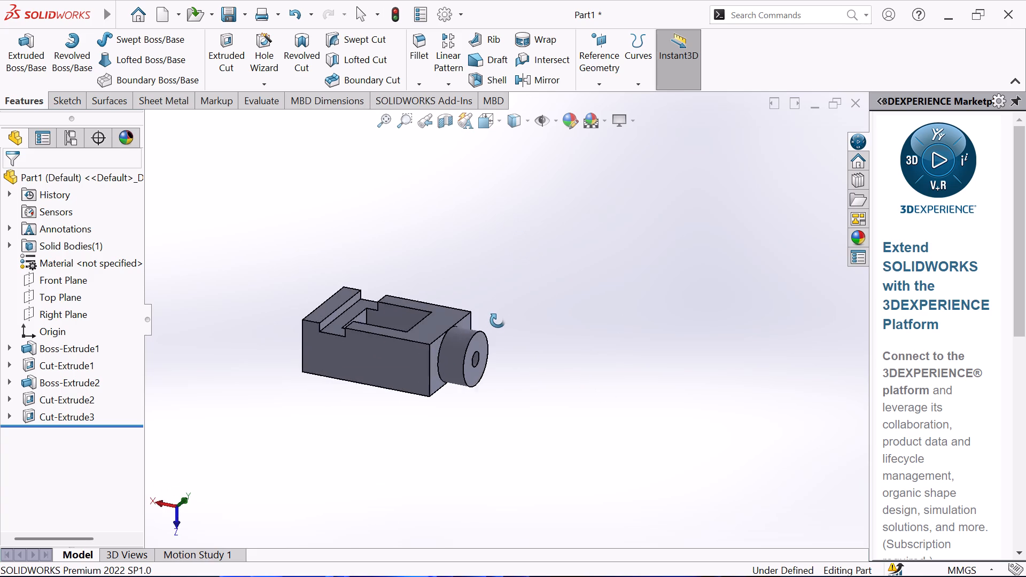
middle_drag(498, 321, 512, 269)
scroll(511, 287, up, 1)
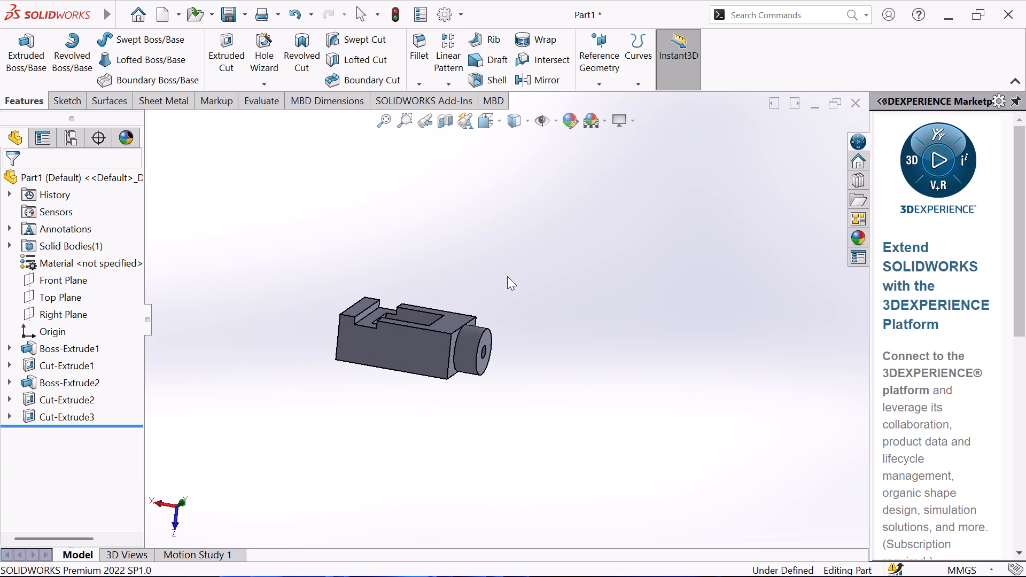
key(ctrl+7)
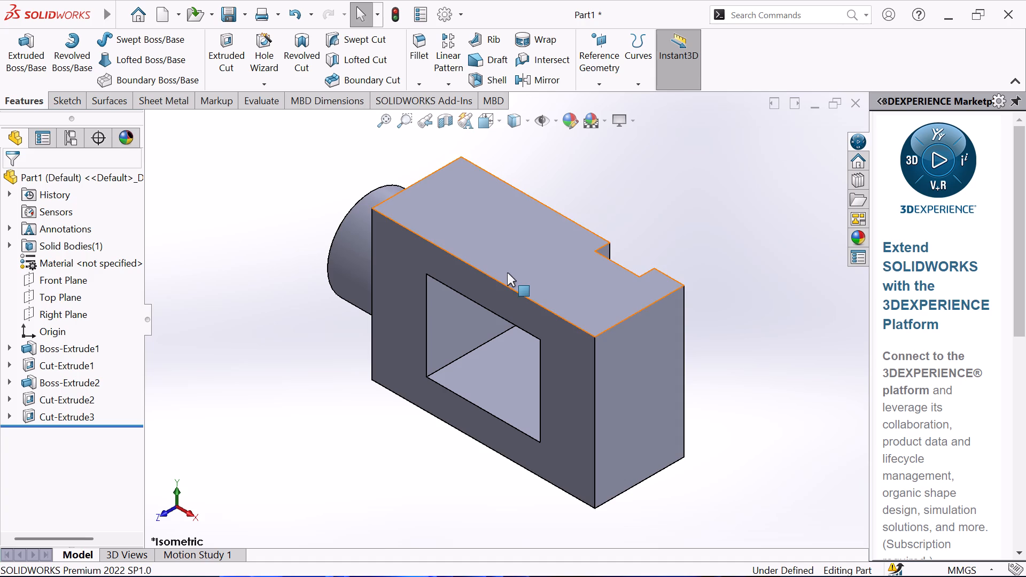
middle_drag(722, 330, 545, 342)
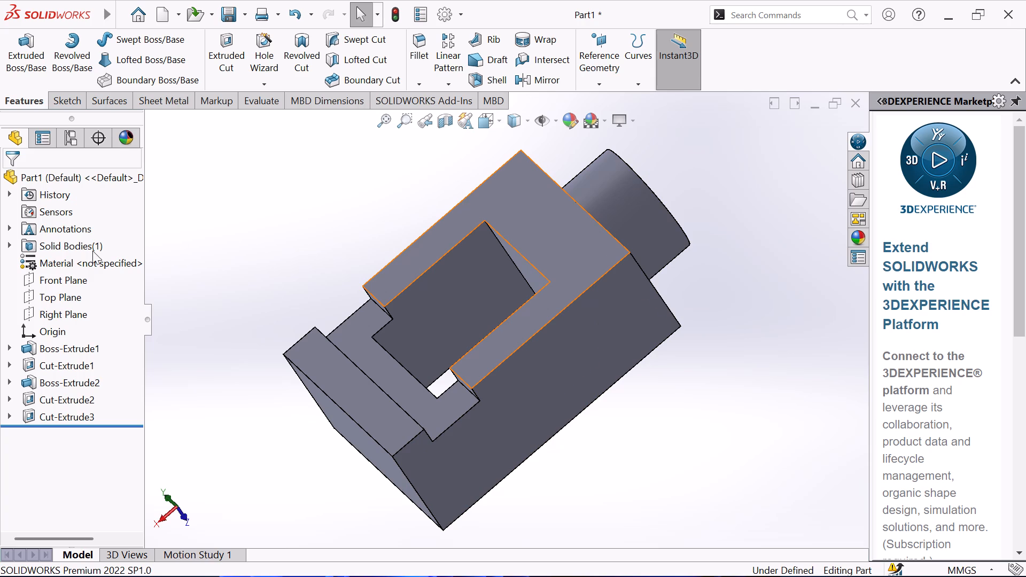
middle_drag(597, 468, 511, 333)
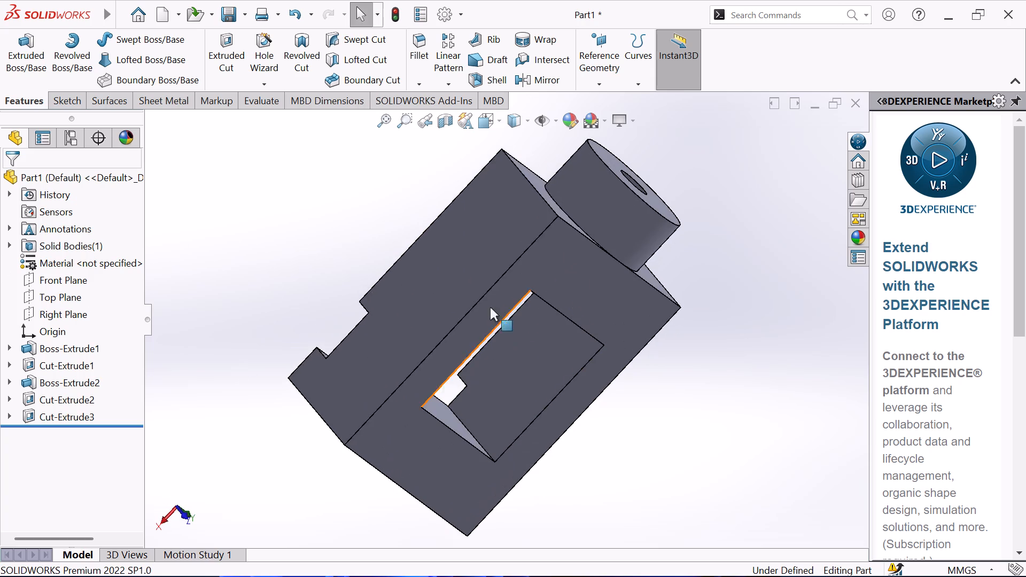
middle_drag(275, 307, 169, 449)
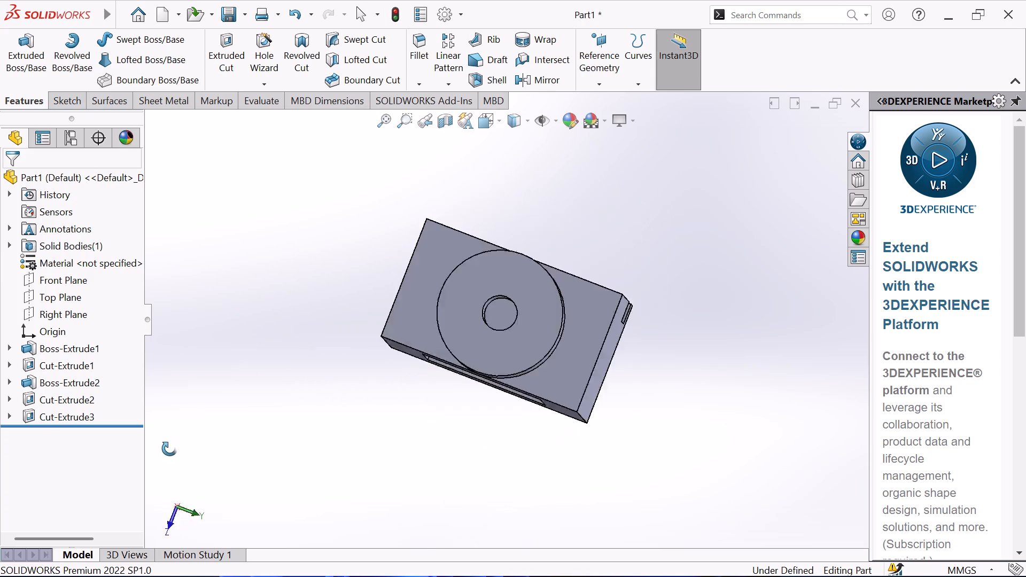
middle_drag(169, 449, 182, 576)
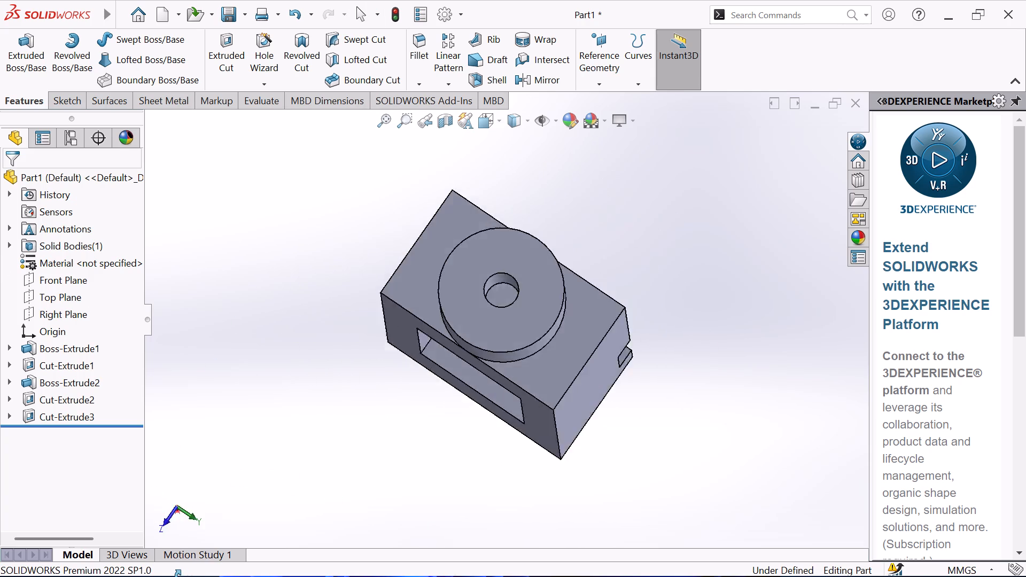
middle_drag(182, 576, 353, 576)
middle_drag(574, 371, 575, 372)
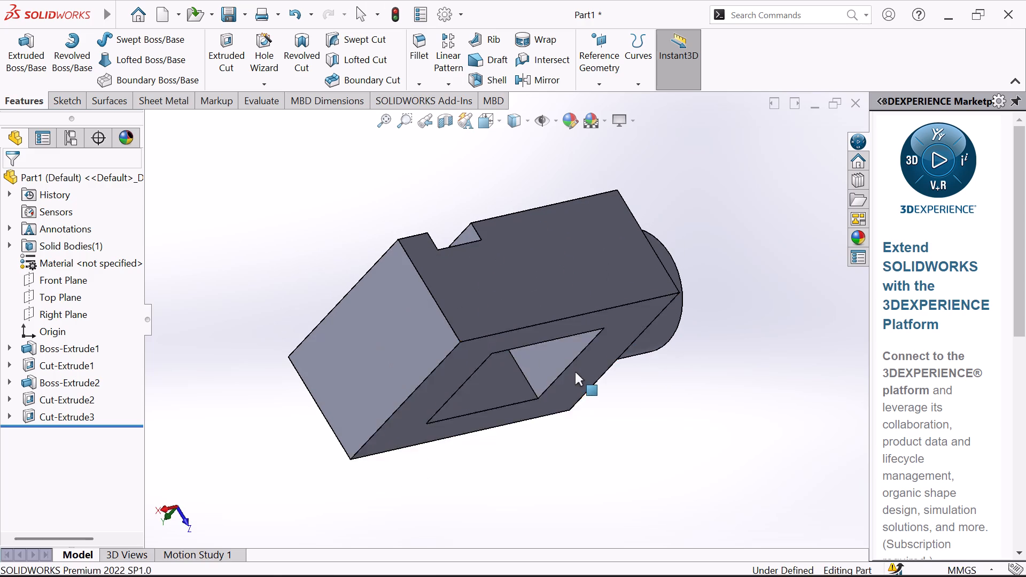
middle_drag(575, 372, 520, 525)
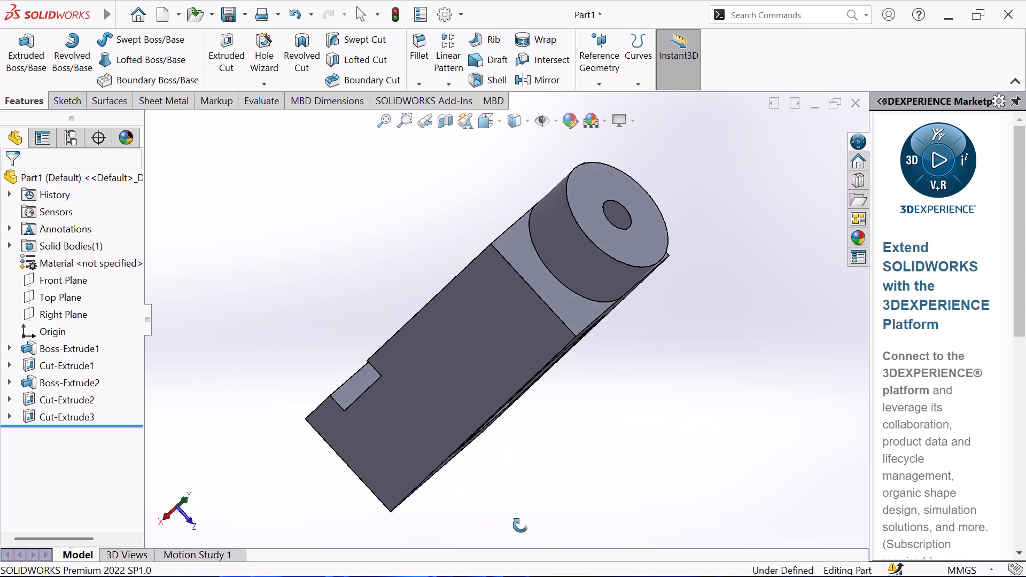
middle_drag(520, 525, 562, 520)
scroll(574, 492, down, 1)
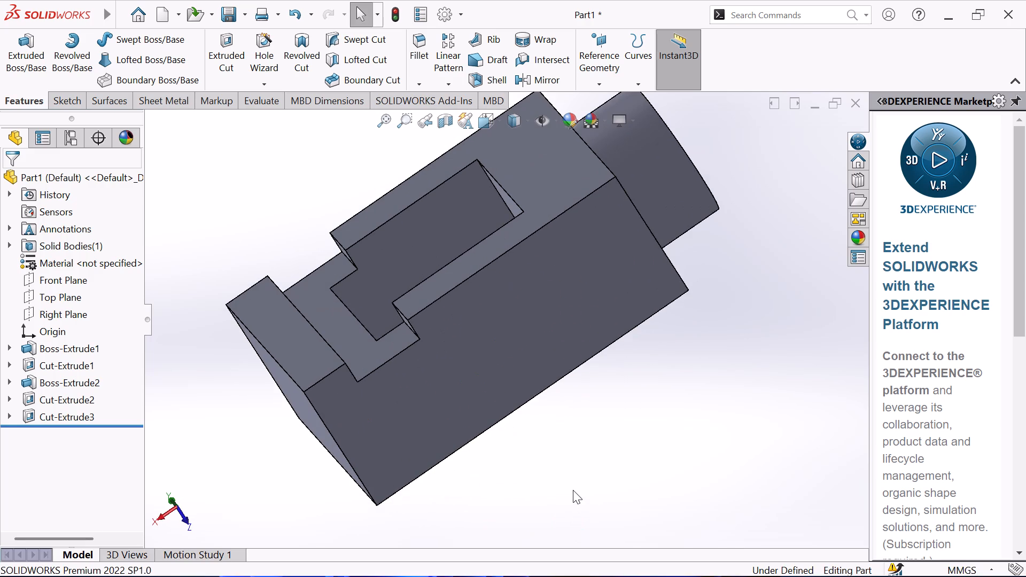
middle_drag(572, 490, 539, 481)
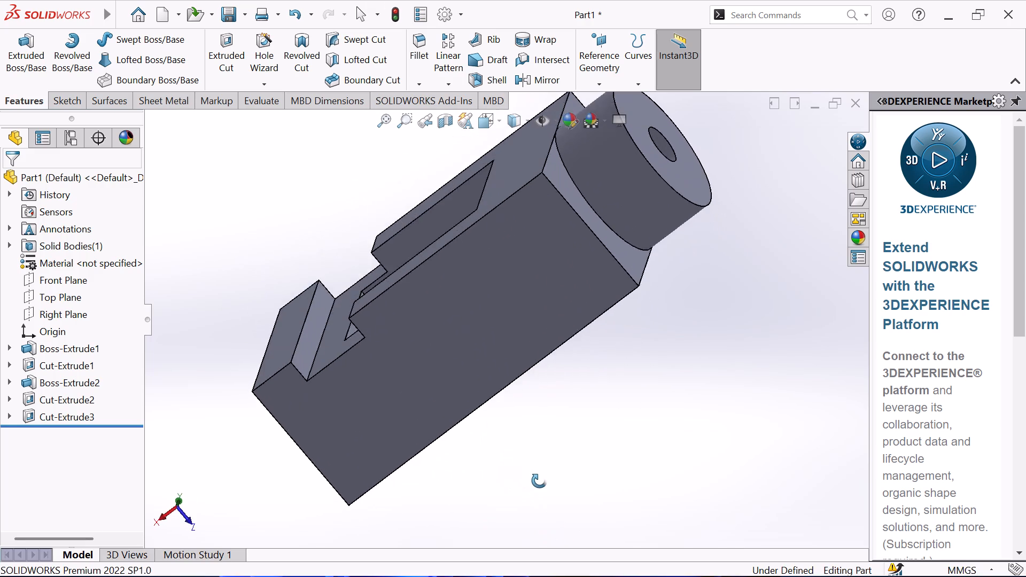
middle_drag(539, 481, 561, 452)
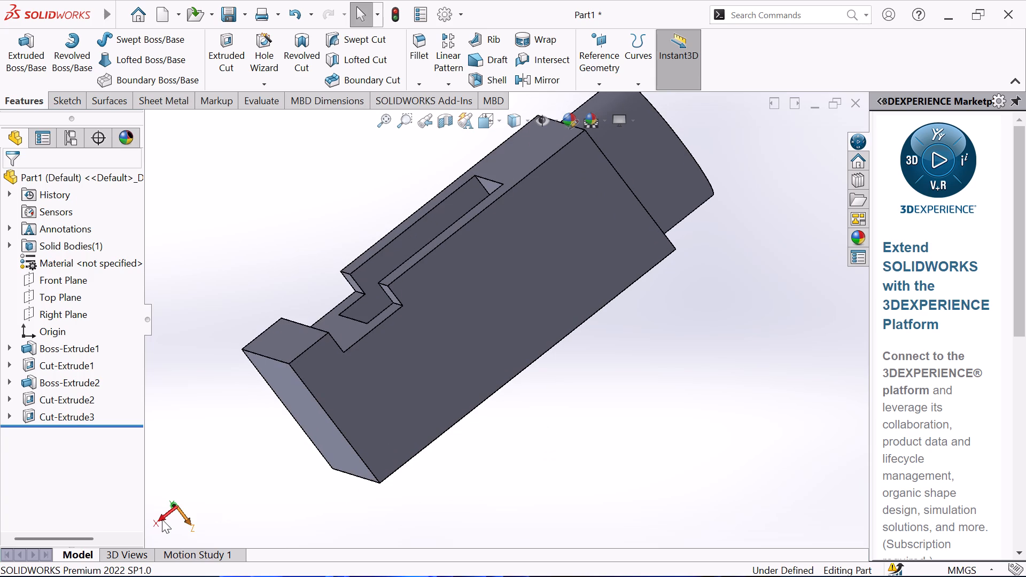
scroll(162, 519, up, 1)
middle_drag(209, 469, 163, 422)
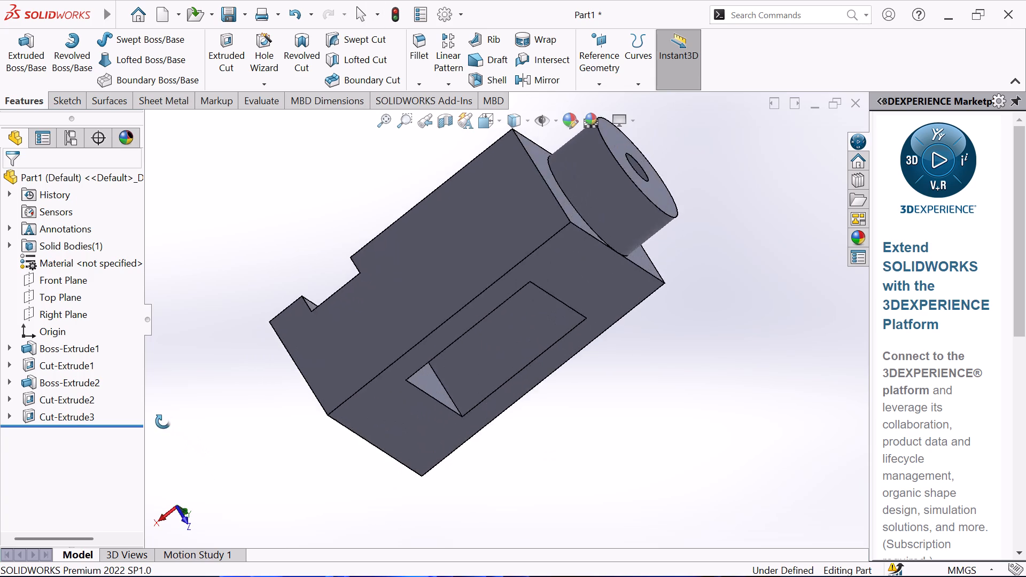
middle_drag(163, 422, 214, 505)
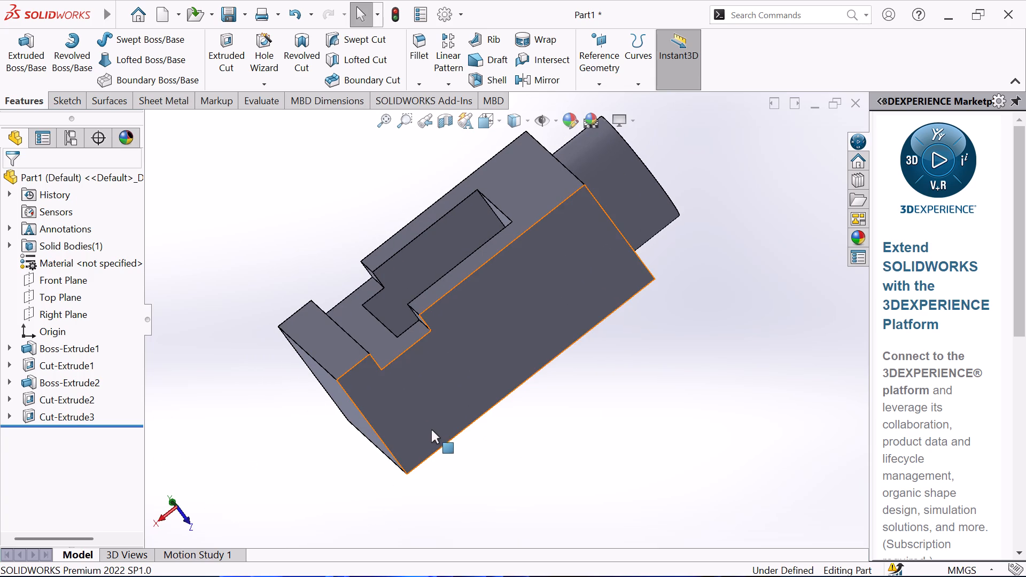
On the block's long side face, sketch a corner rectangle against the long edge opposite the slot, near the end away from the boss.
click(452, 397)
click(517, 373)
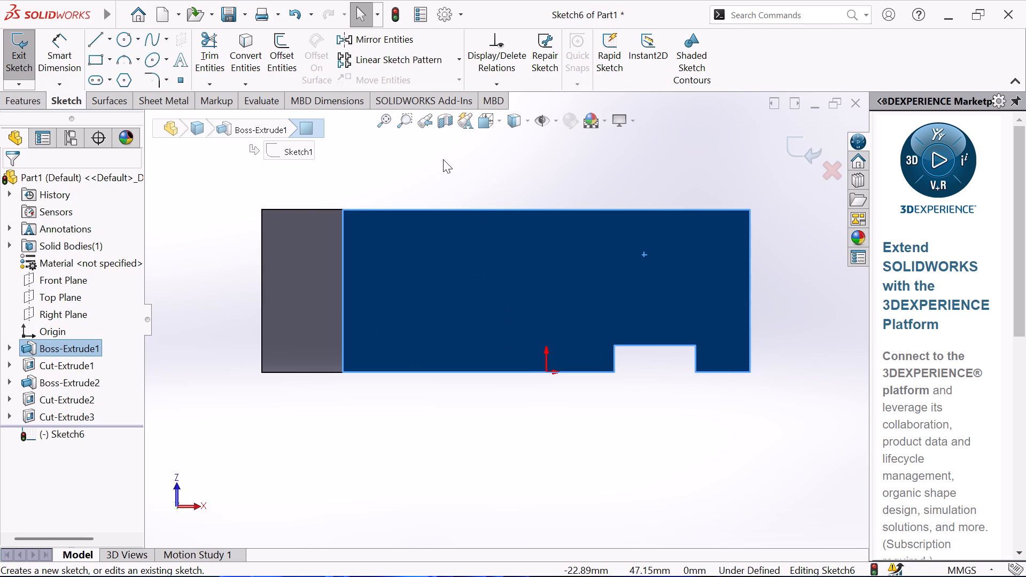
click(443, 159)
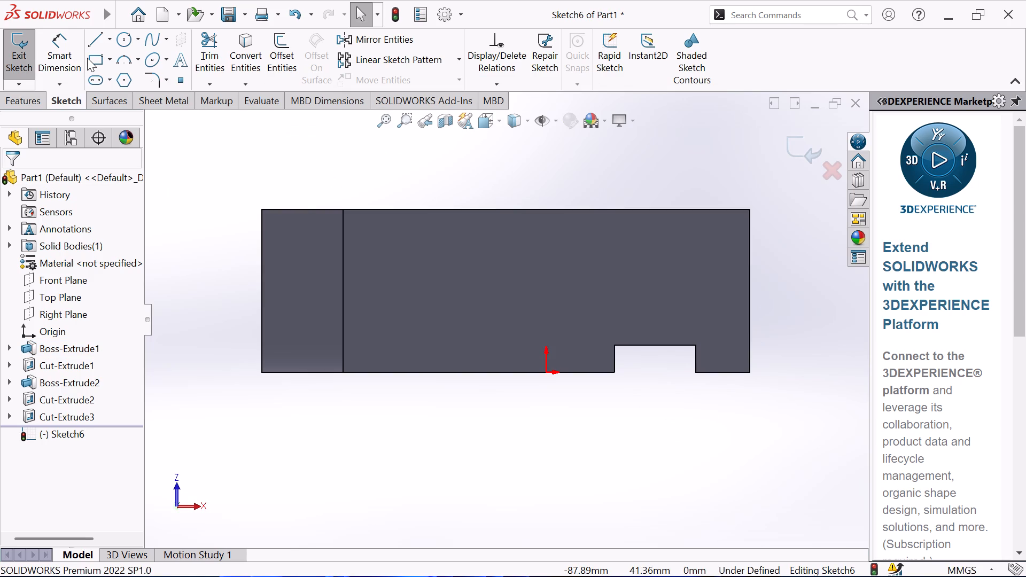
click(91, 58)
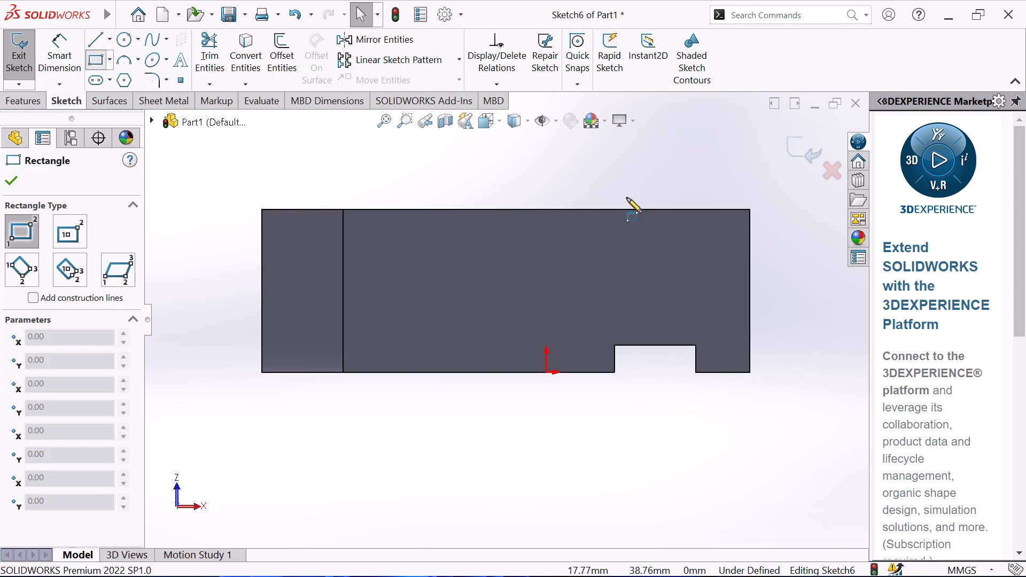
click(619, 208)
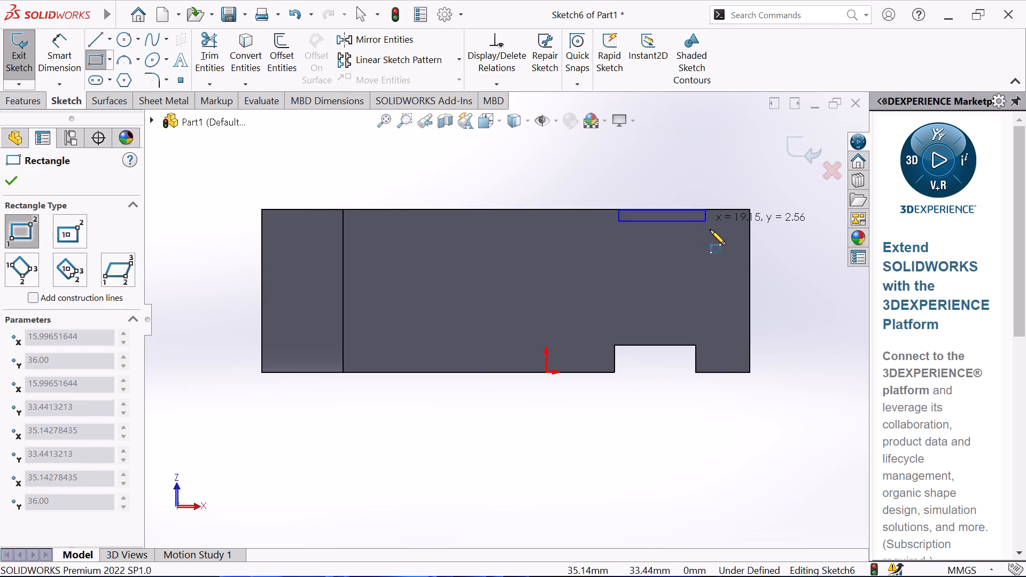
click(718, 240)
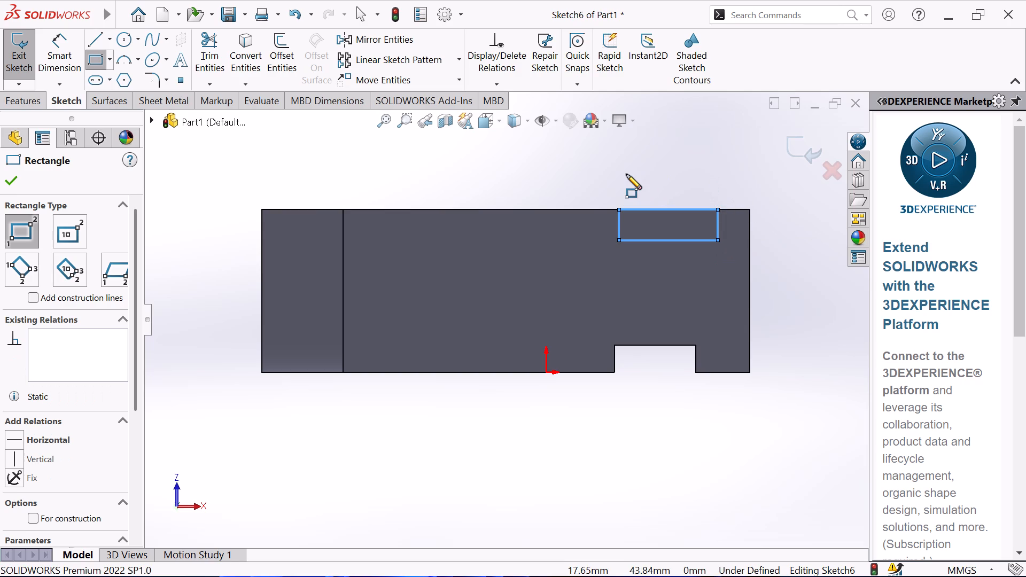
right_click(626, 174)
click(666, 186)
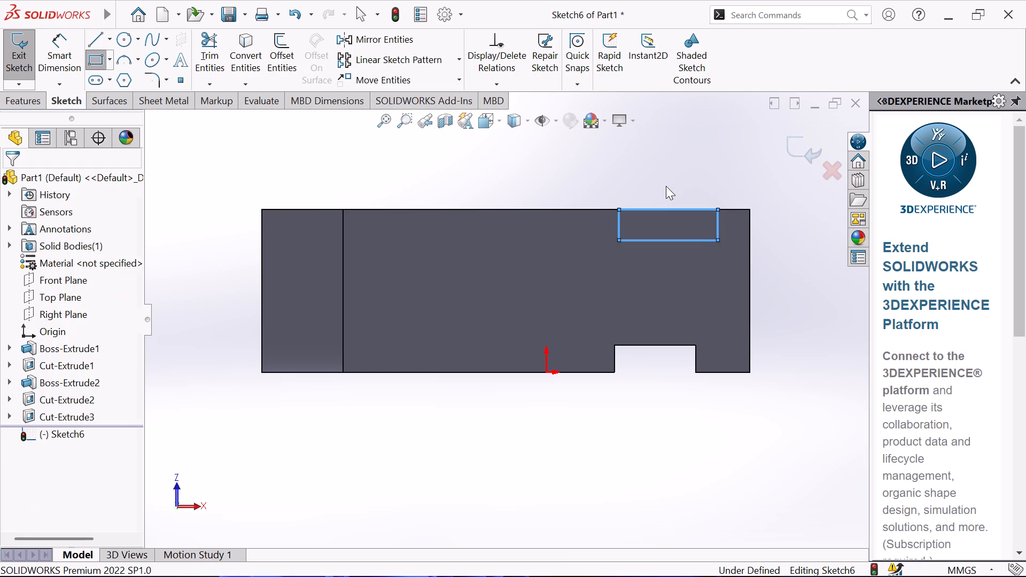
Dimension the sketched rectangle's nearest side 12 mm from the block's end edge opposite the boss.
click(53, 60)
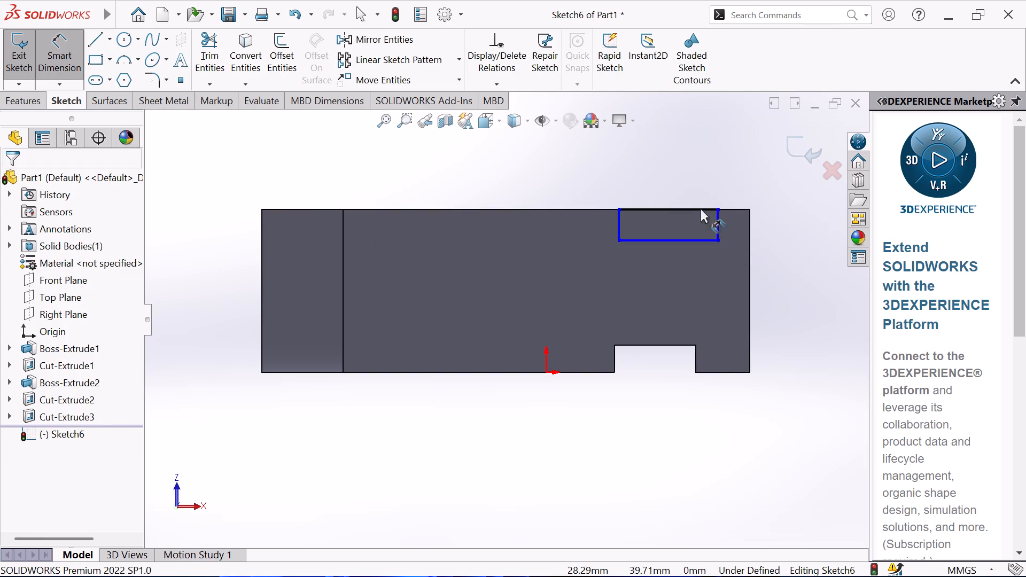
click(750, 228)
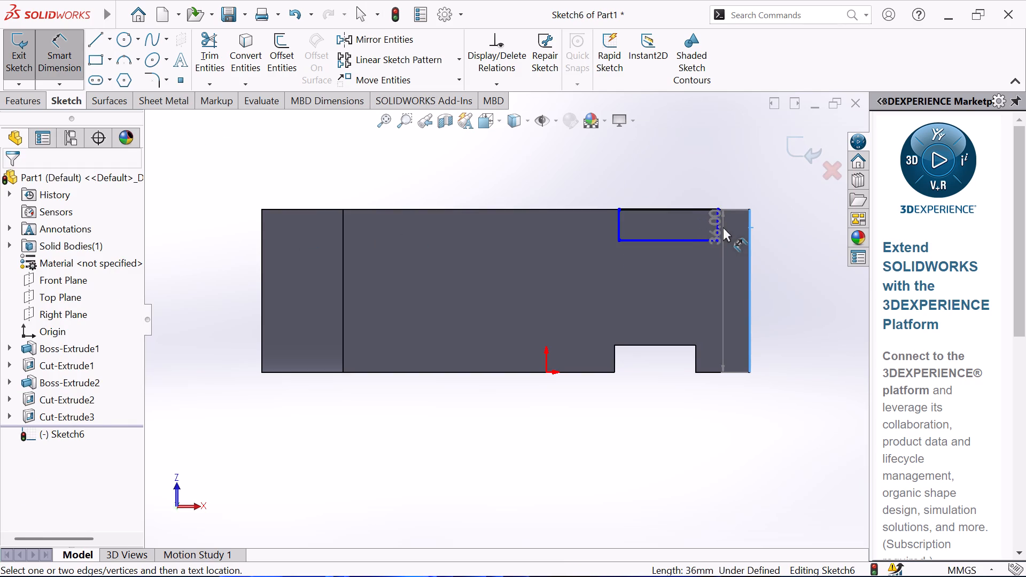
click(718, 225)
click(734, 184)
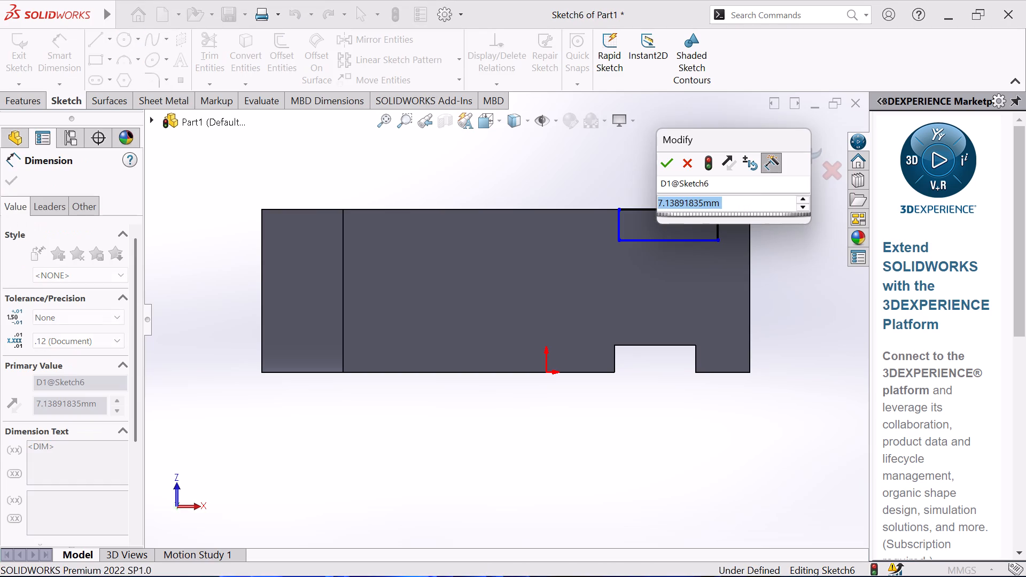
text(12)
key(Return)
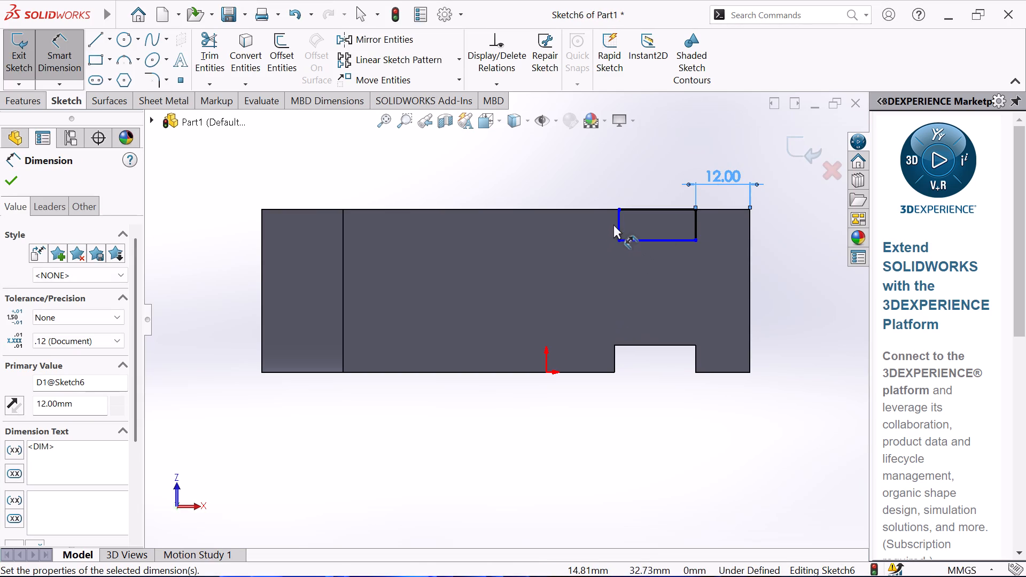
Dimension the rectangle 18 mm along the block's long edge and 6 mm deep.
click(644, 240)
click(641, 258)
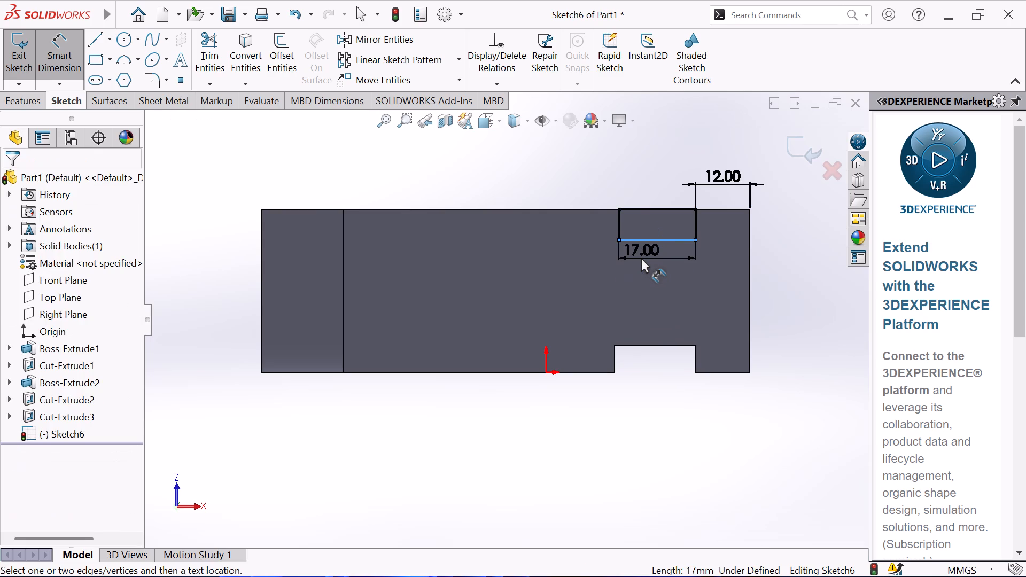
text(18)
key(Return)
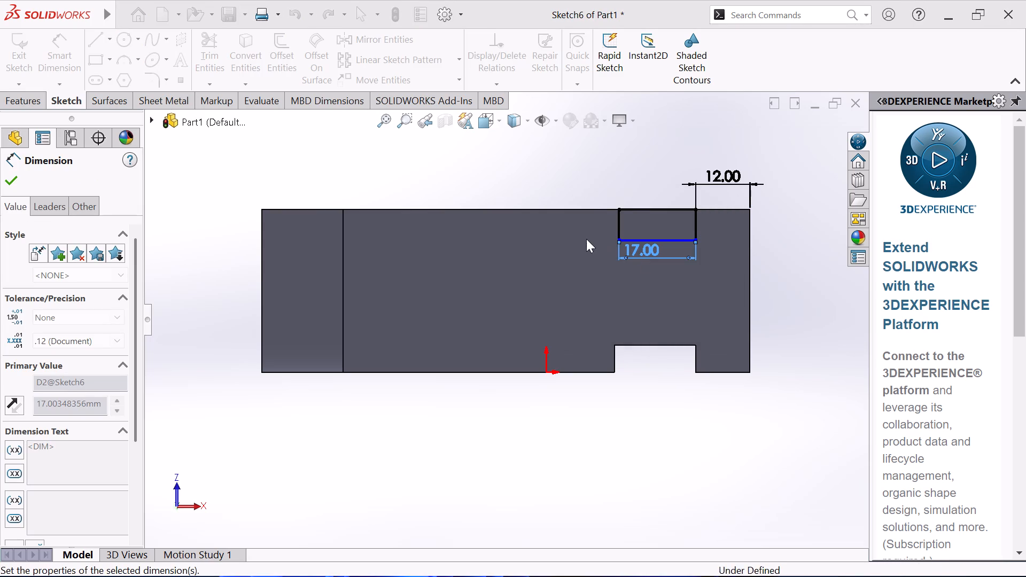
click(615, 222)
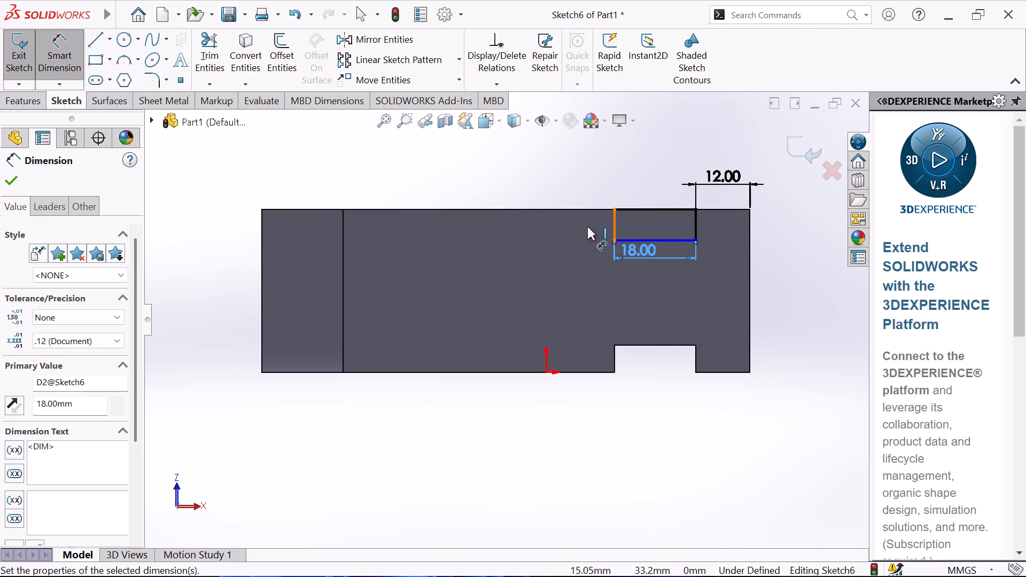
click(510, 231)
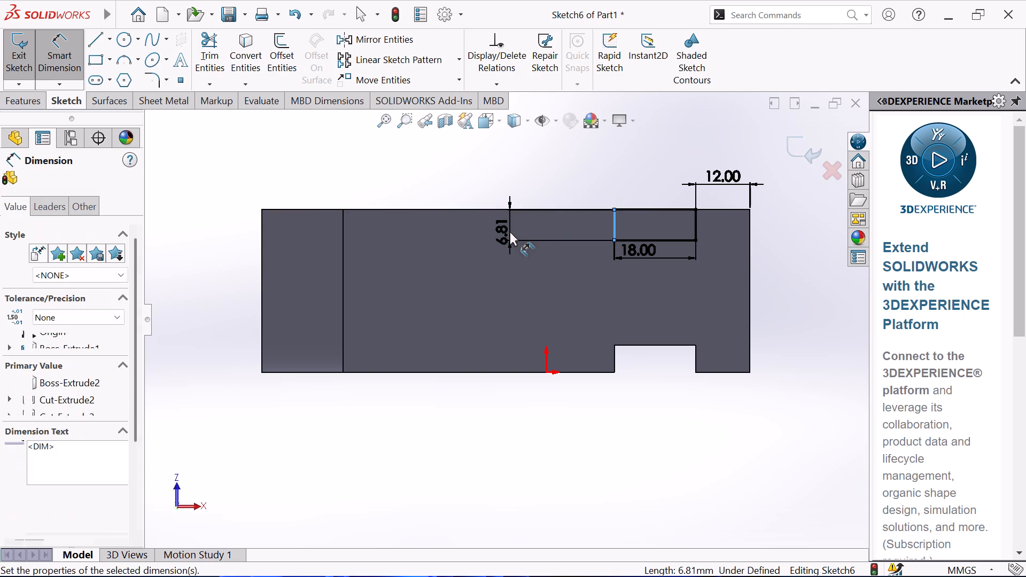
key(6)
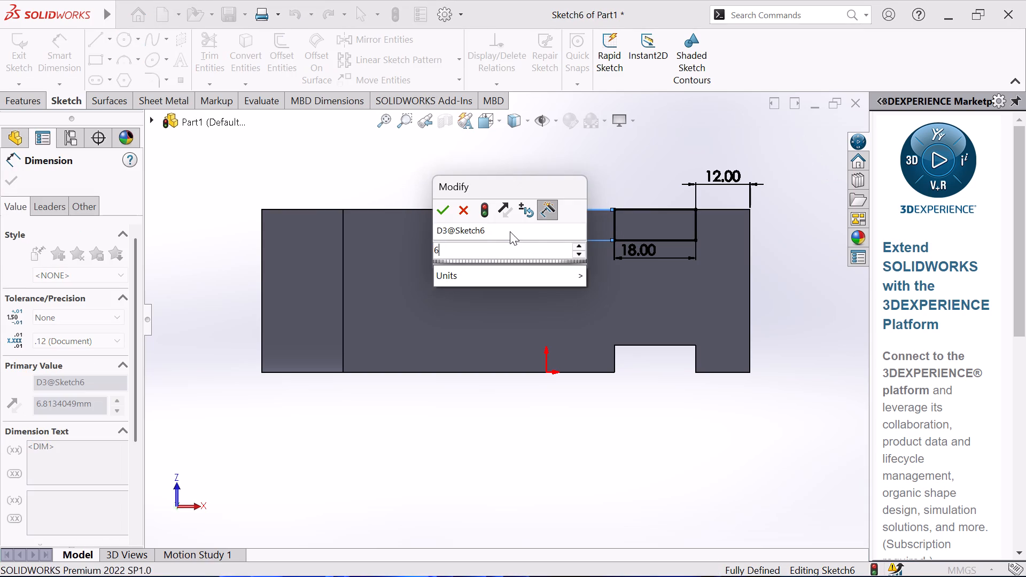
key(Return)
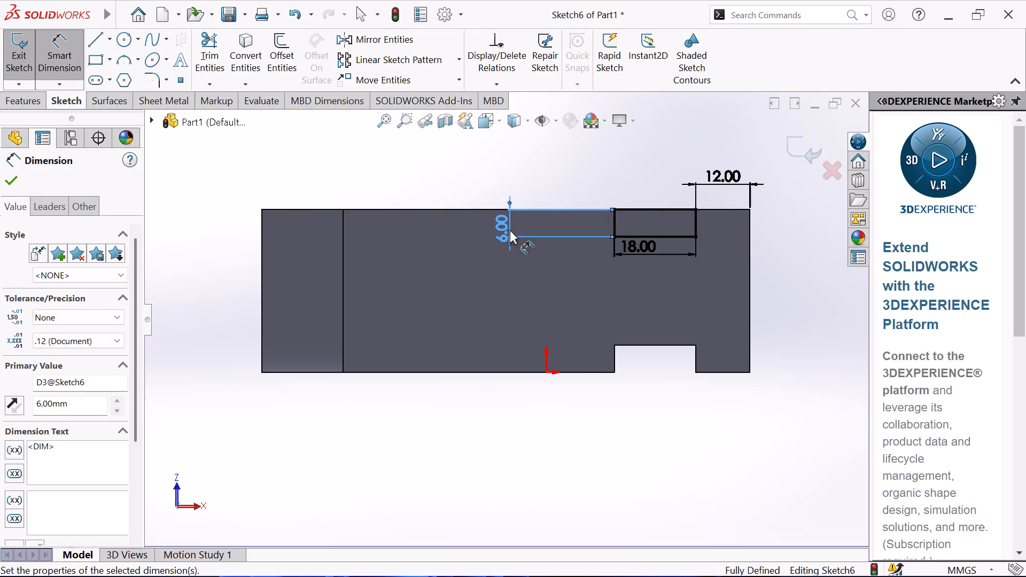
right_click(538, 186)
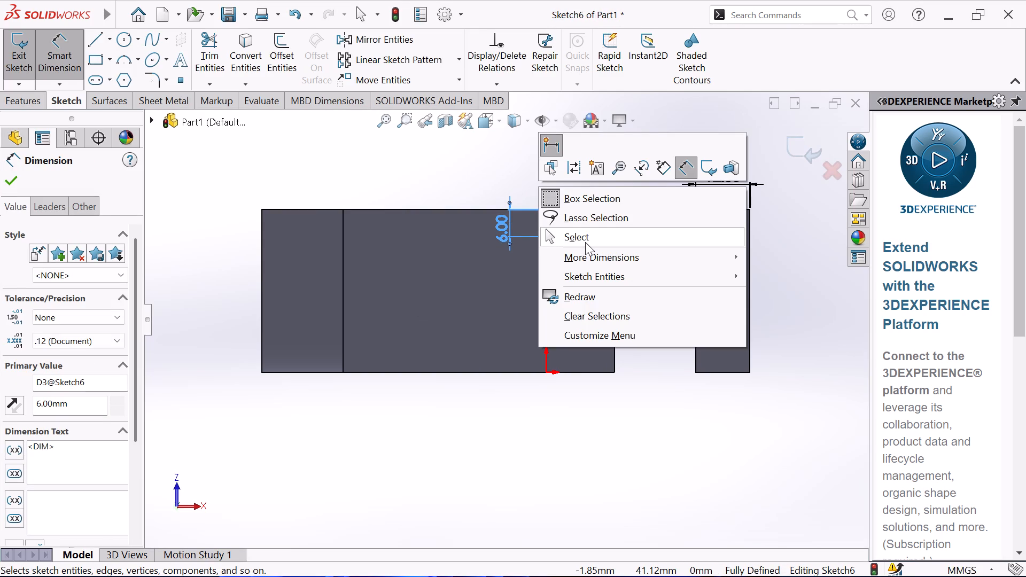
click(584, 239)
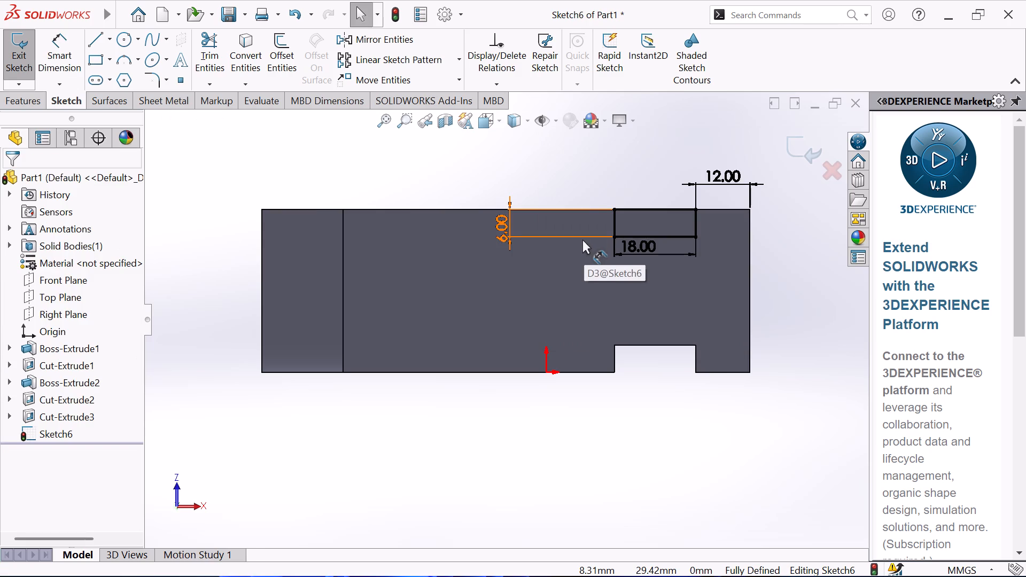
Extrude-cut the 18 x 6 mm rectangle through the block using Through All.
click(24, 100)
click(222, 37)
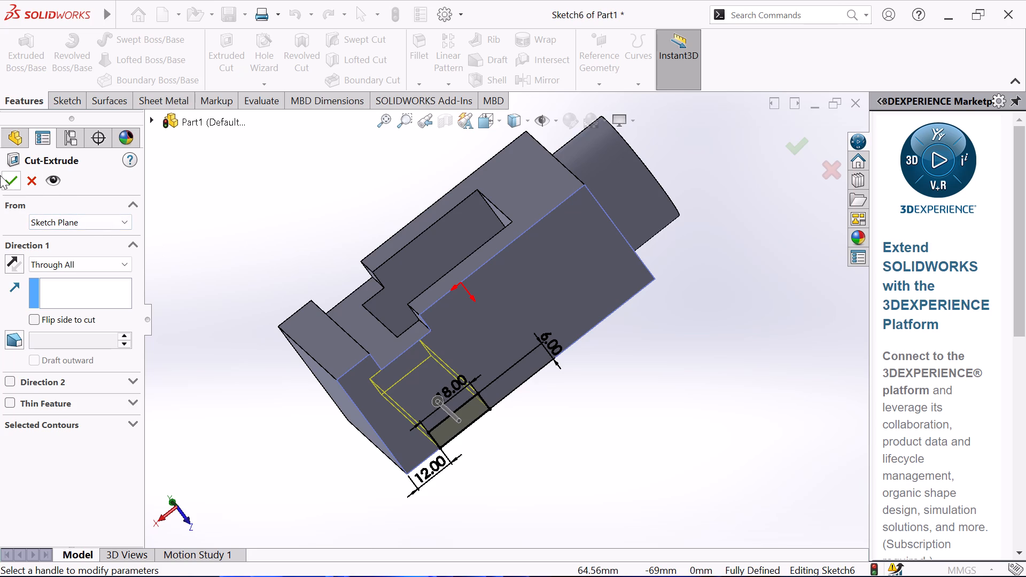
click(12, 185)
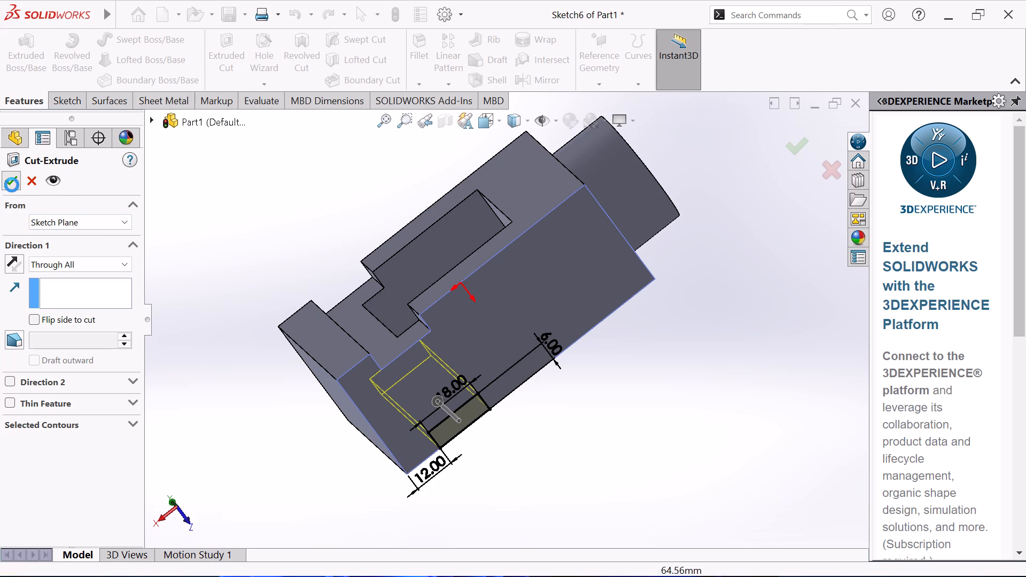
click(269, 443)
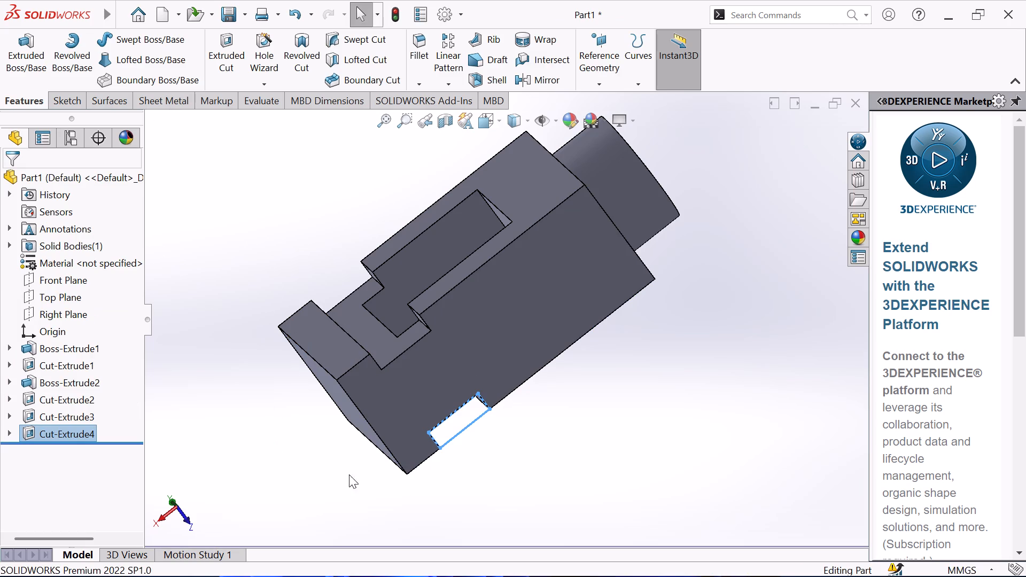
Examine the part from all sides, checking both cross slots, the rectangular opening and the cylindrical boss.
middle_drag(481, 412, 380, 335)
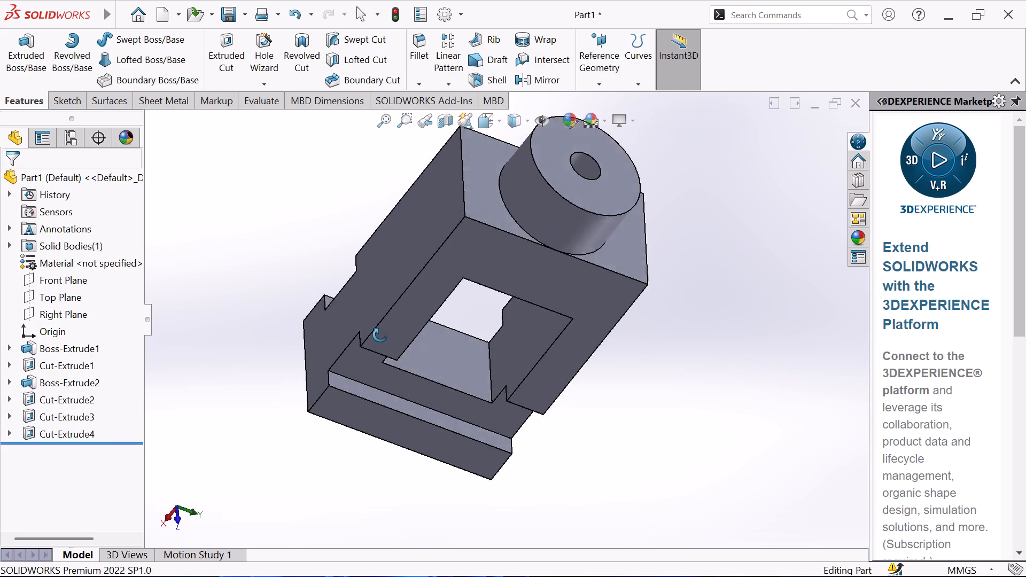
middle_drag(380, 335, 414, 451)
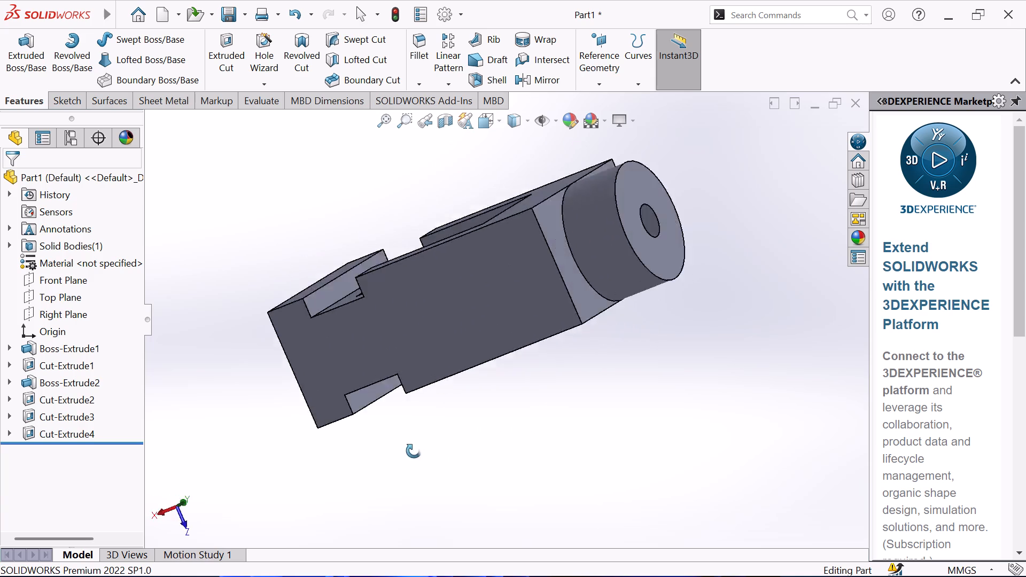
middle_drag(414, 451, 409, 427)
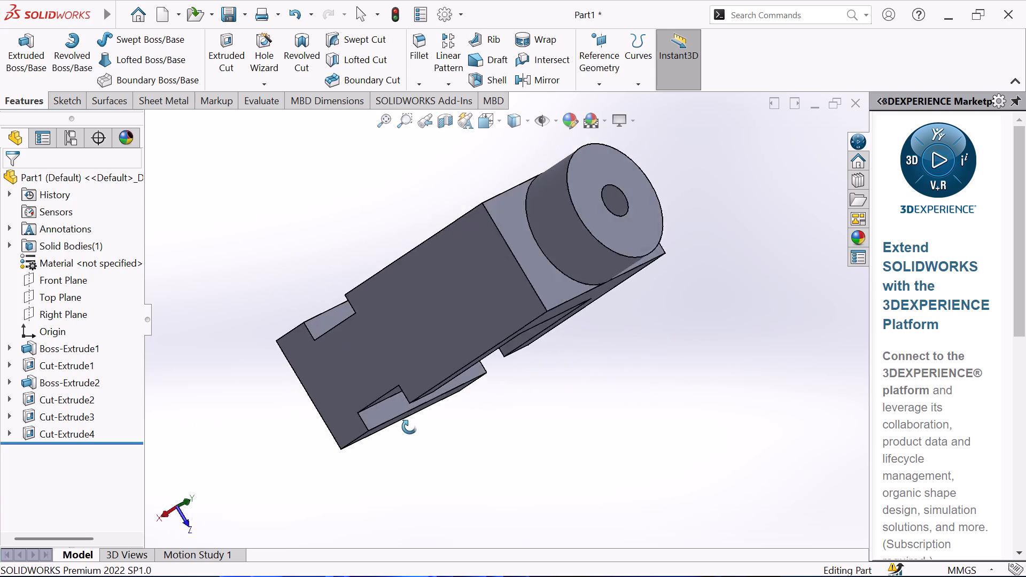
middle_drag(409, 427, 479, 394)
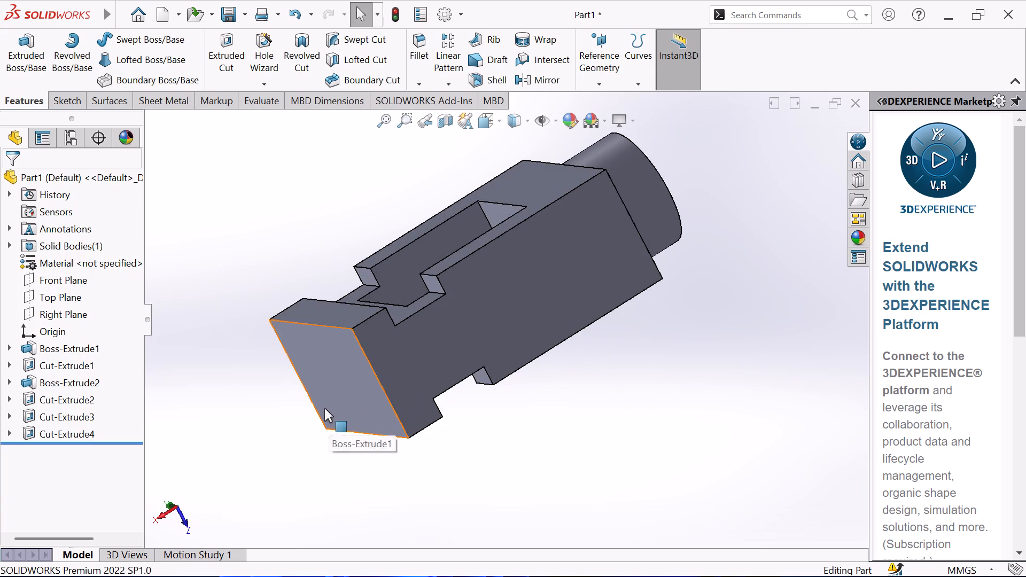
middle_drag(324, 408, 241, 422)
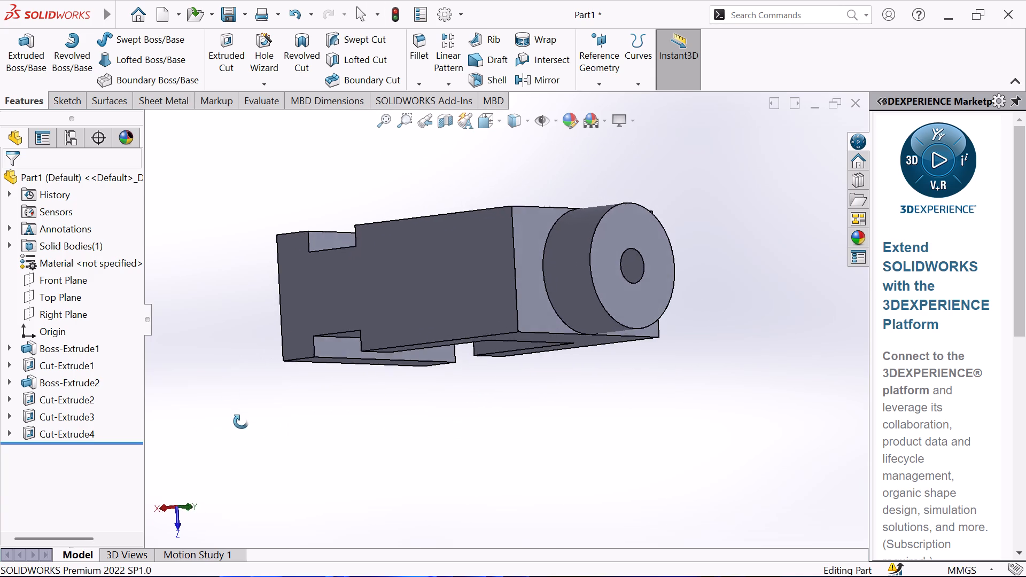
middle_drag(241, 422, 295, 442)
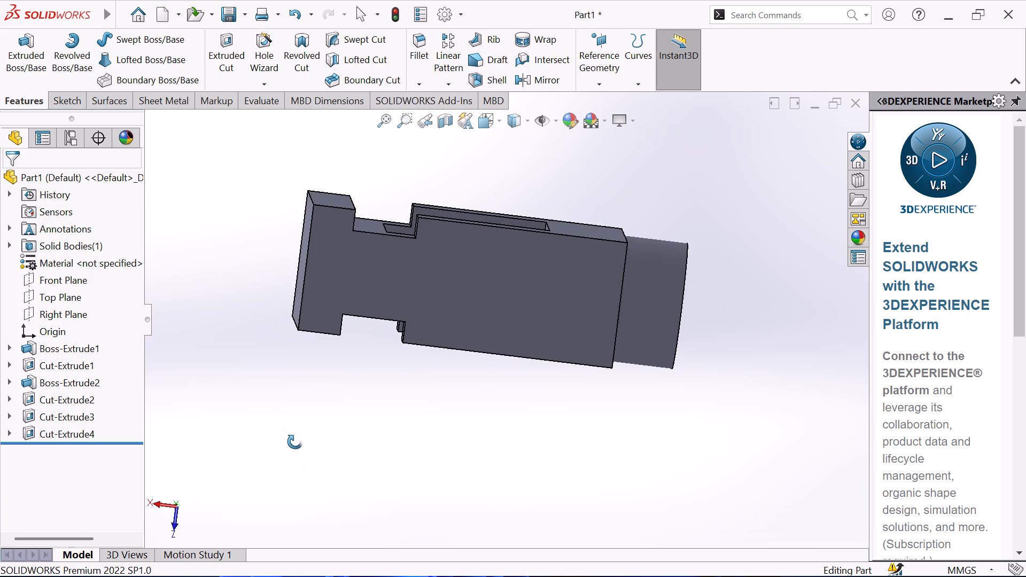
middle_drag(295, 442, 315, 449)
middle_click(315, 449)
middle_drag(507, 390, 503, 386)
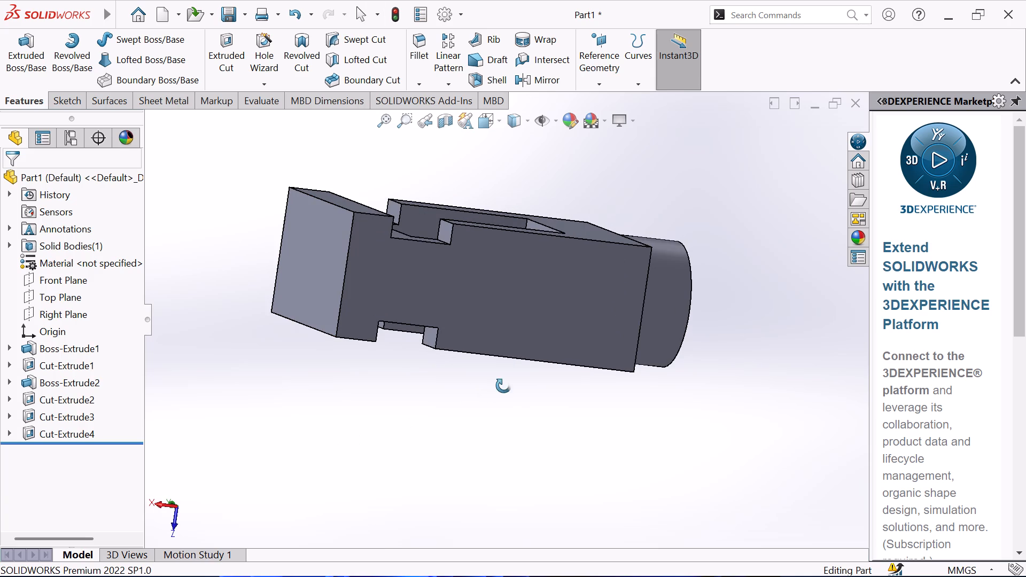
middle_drag(503, 386, 504, 363)
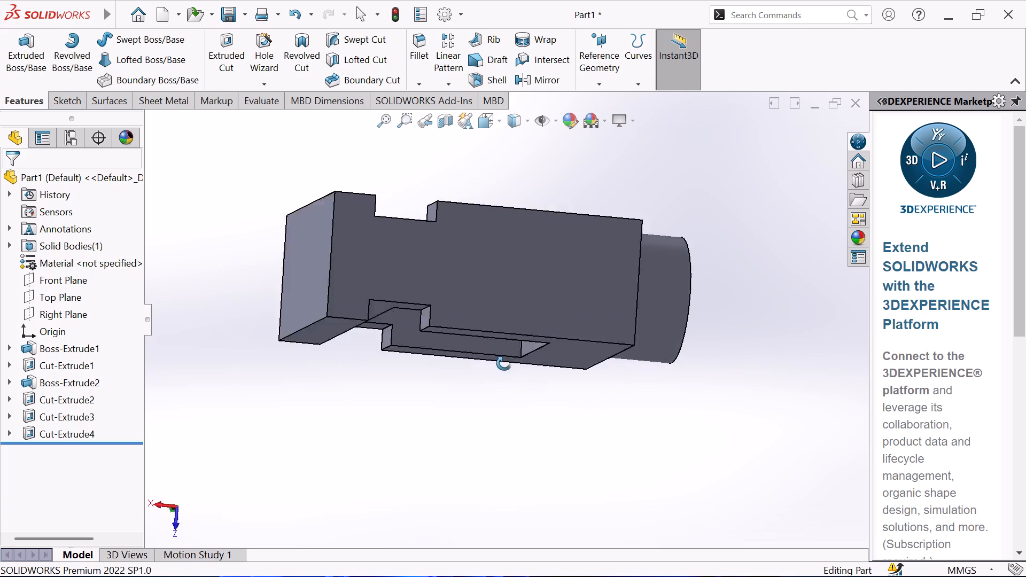
middle_drag(504, 363, 504, 437)
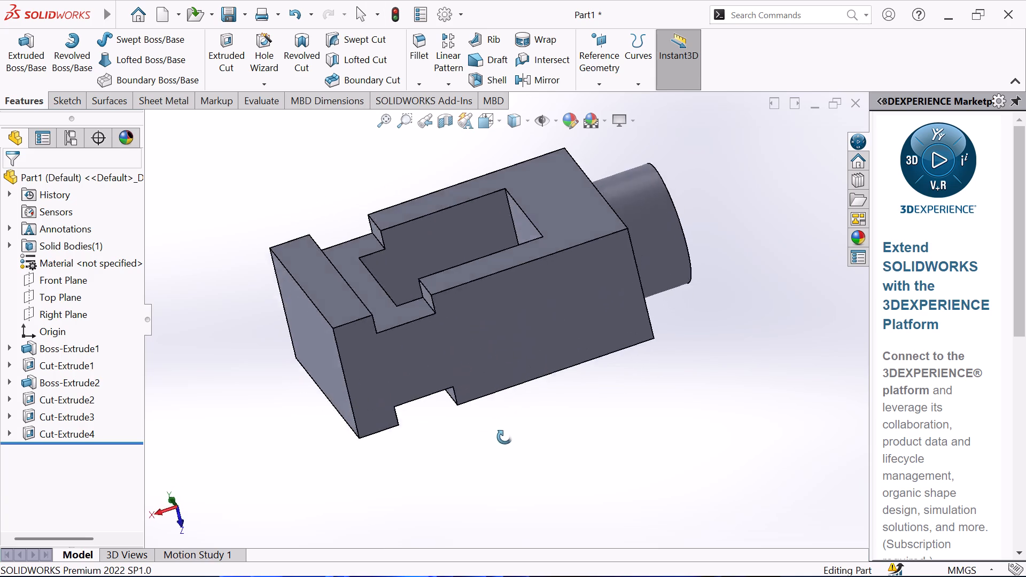
middle_drag(504, 437, 401, 306)
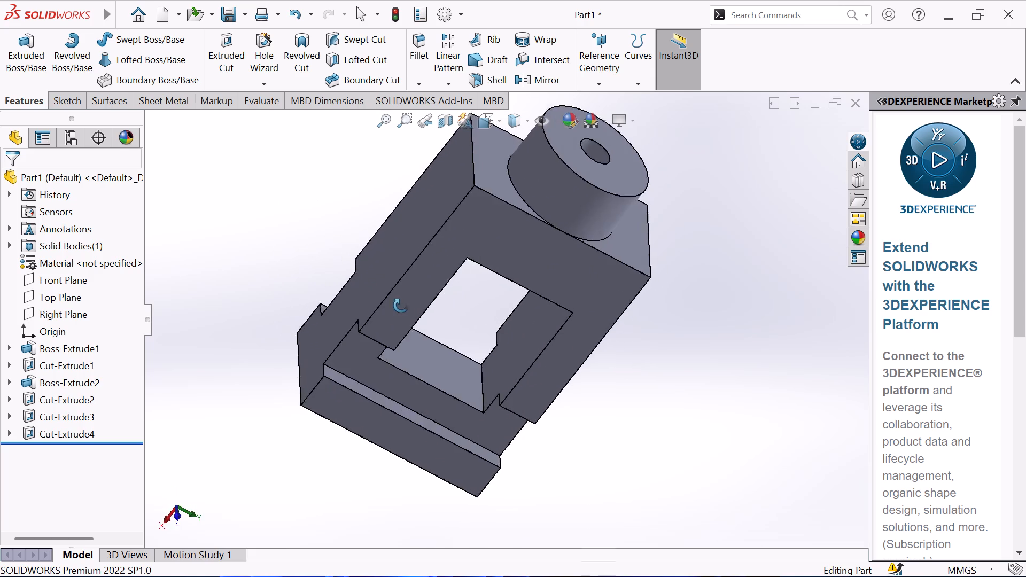
middle_drag(401, 306, 486, 445)
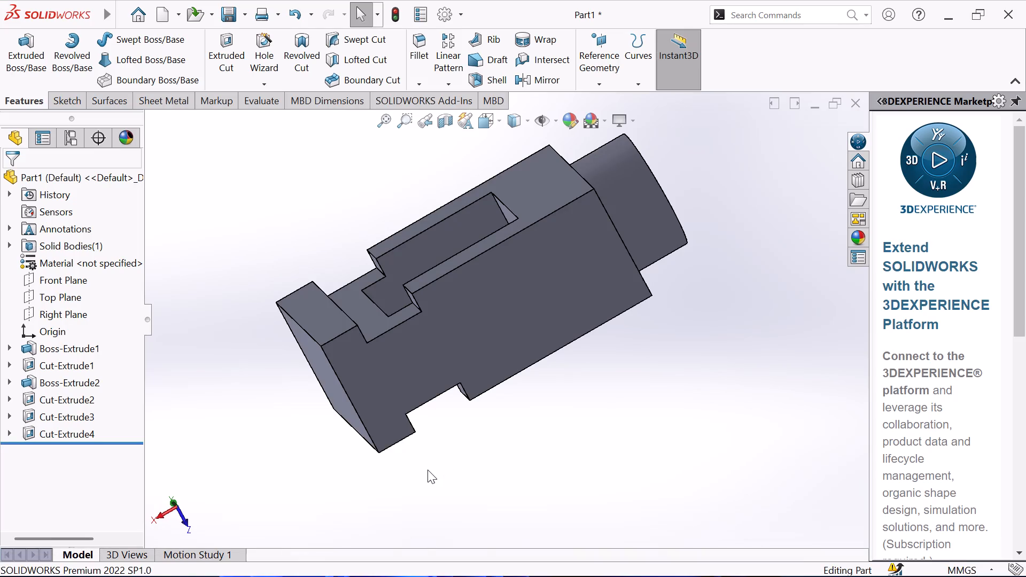
middle_drag(294, 486, 397, 294)
scroll(404, 345, up, 1)
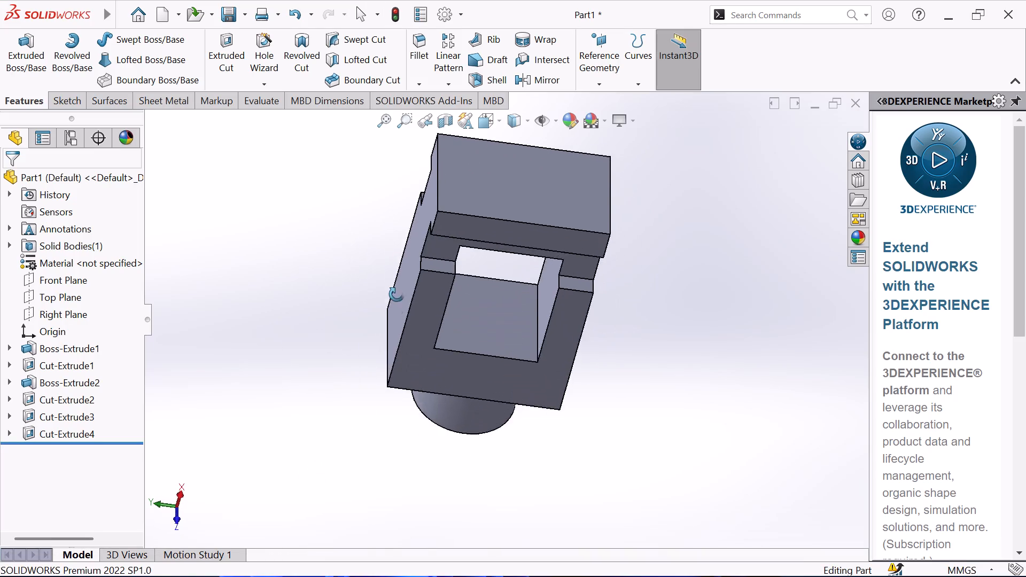
middle_drag(397, 294, 387, 281)
middle_drag(473, 452, 454, 305)
middle_drag(499, 419, 458, 328)
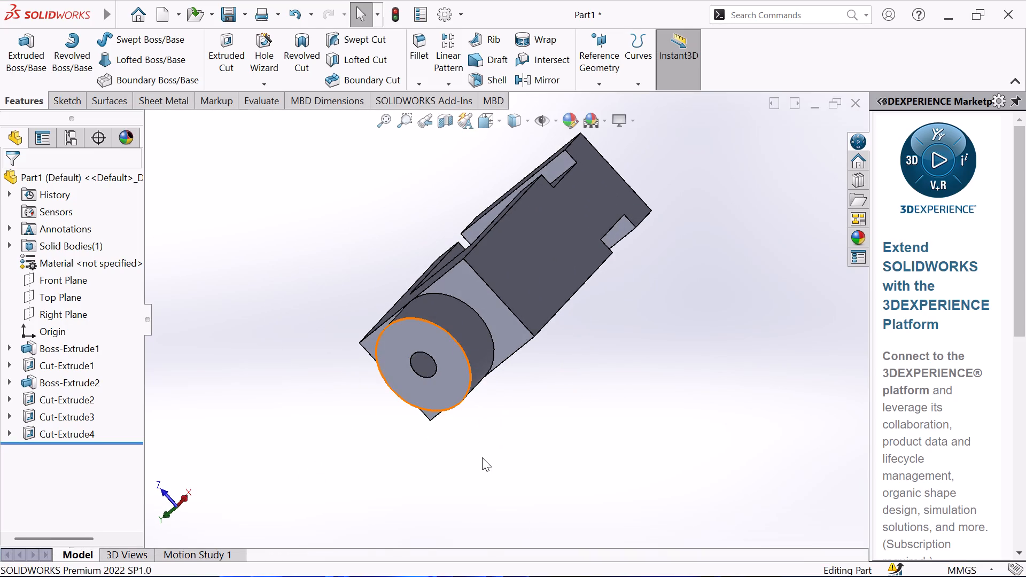
Start a sketch on the inner end face of the boss's bore and convert that face's circular edge into a sketch circle.
middle_drag(477, 433, 516, 339)
scroll(469, 408, up, 1)
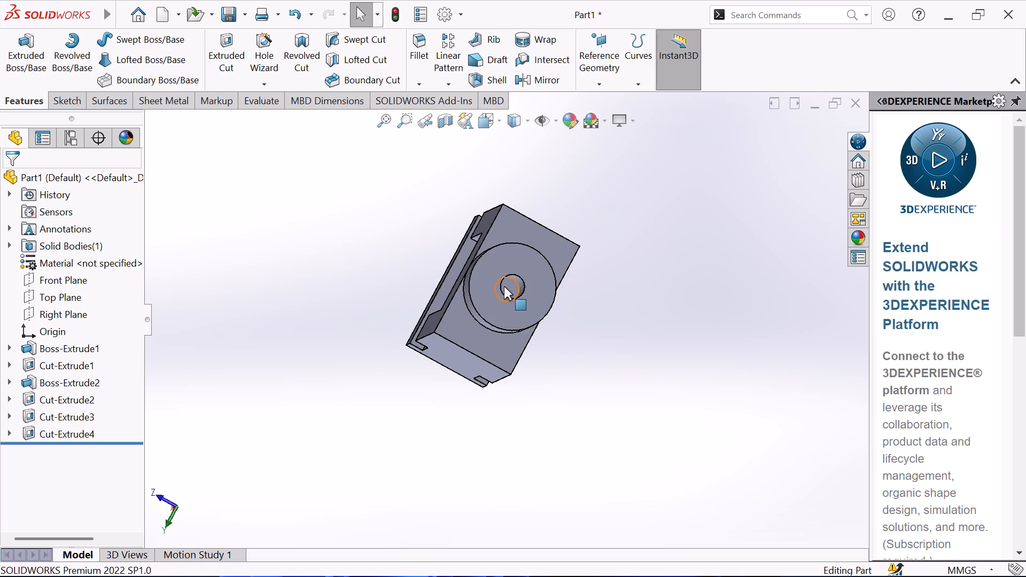
scroll(502, 286, down, 2)
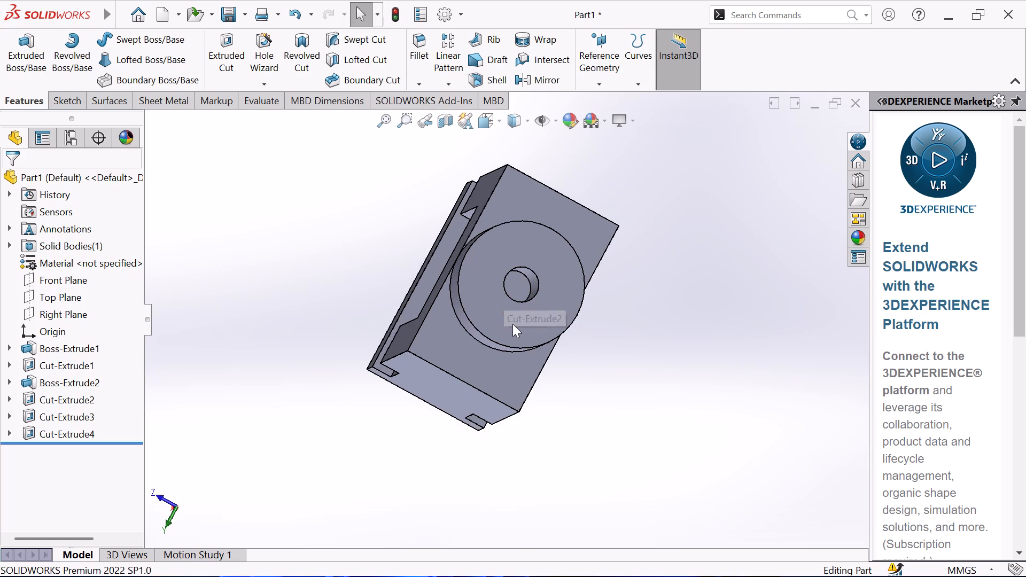
scroll(512, 324, down, 2)
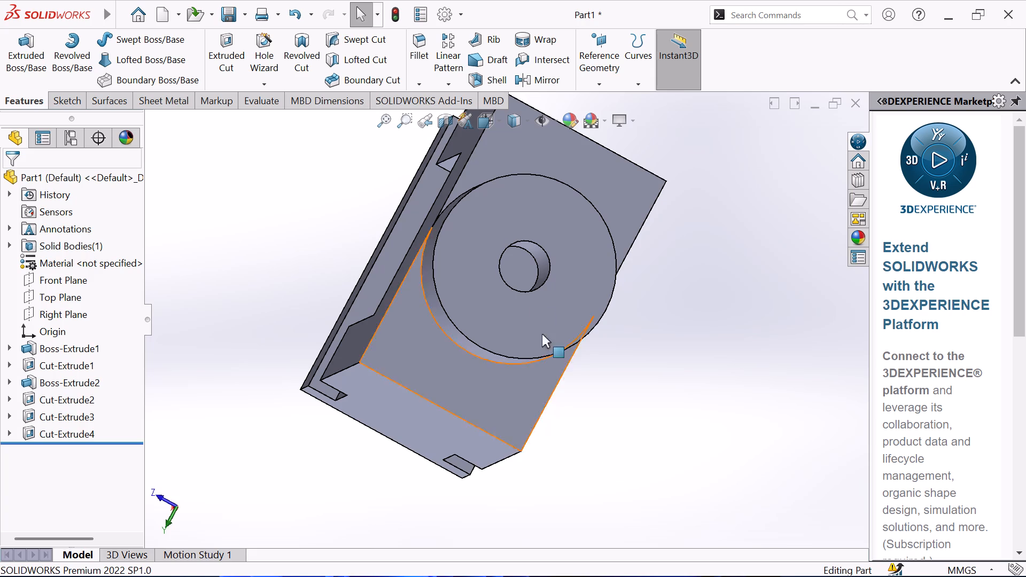
click(509, 258)
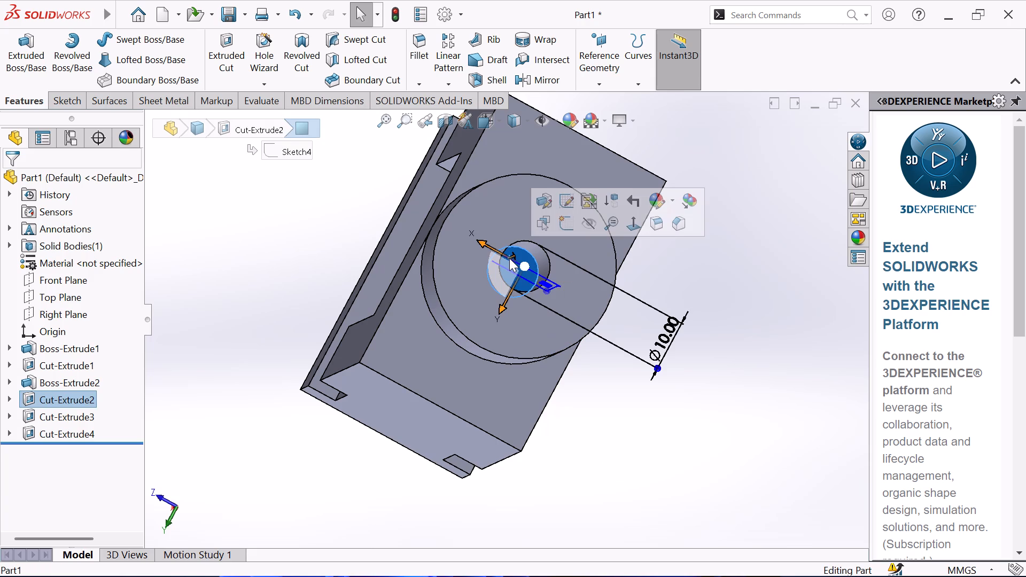
click(558, 227)
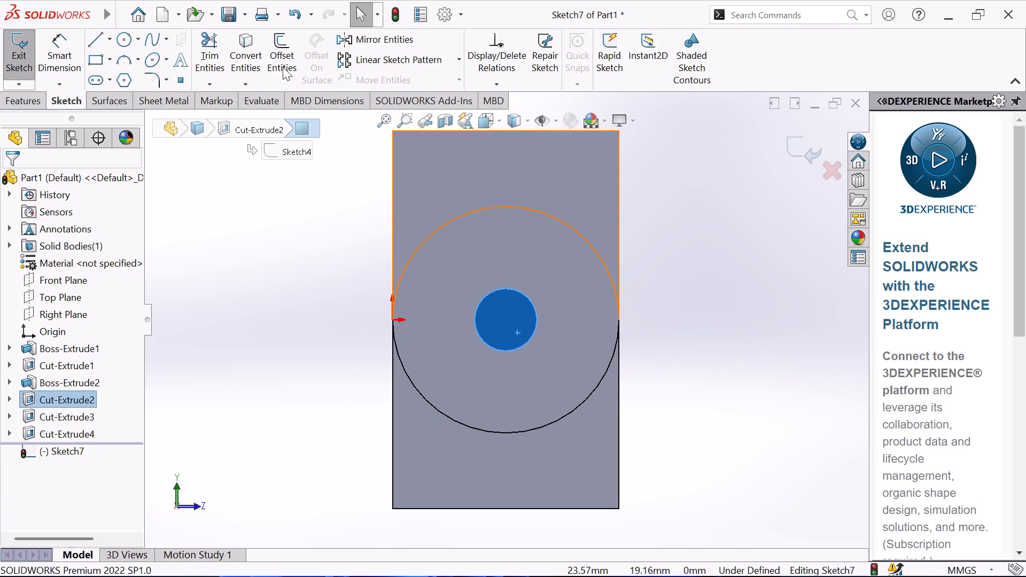
click(251, 58)
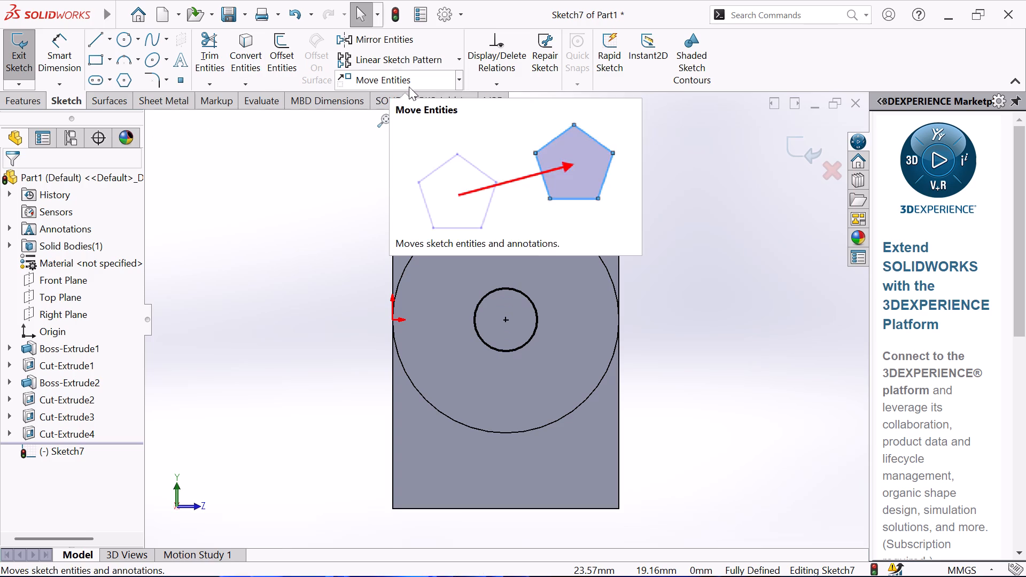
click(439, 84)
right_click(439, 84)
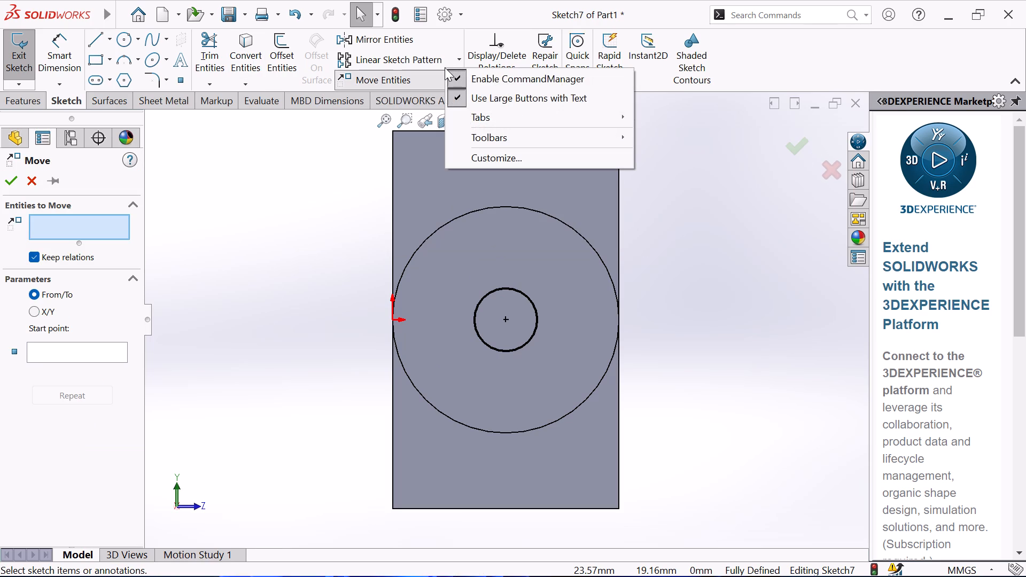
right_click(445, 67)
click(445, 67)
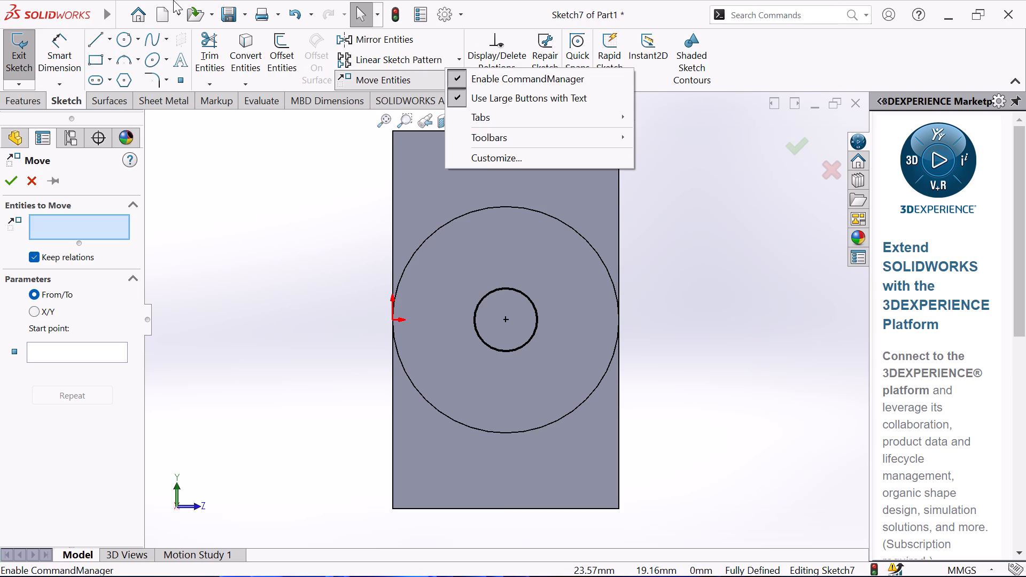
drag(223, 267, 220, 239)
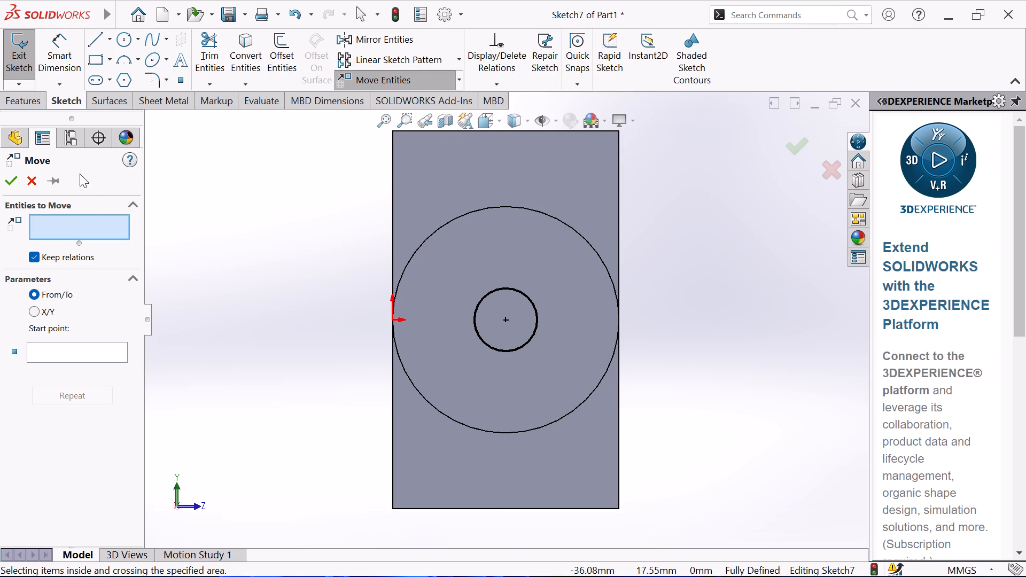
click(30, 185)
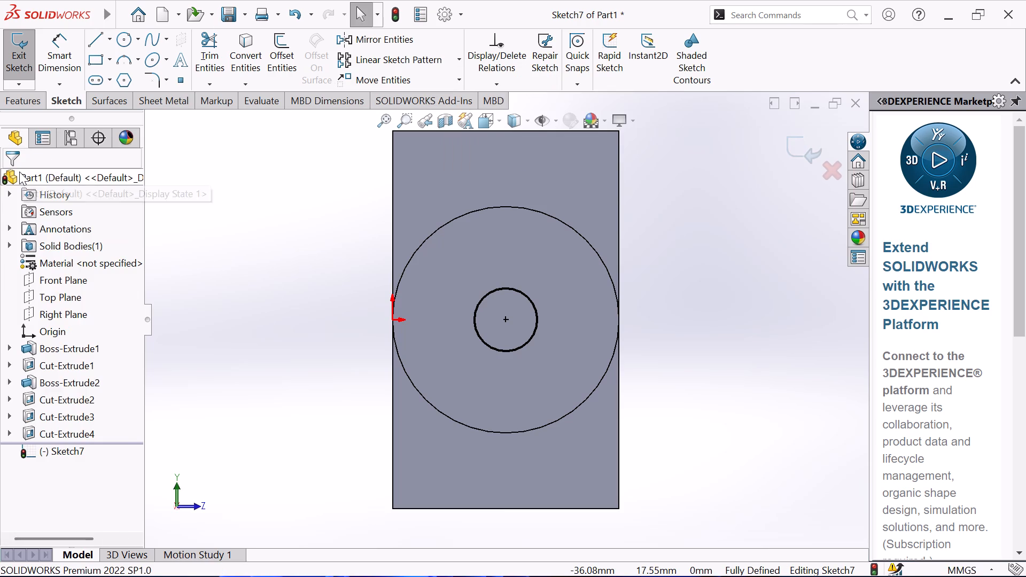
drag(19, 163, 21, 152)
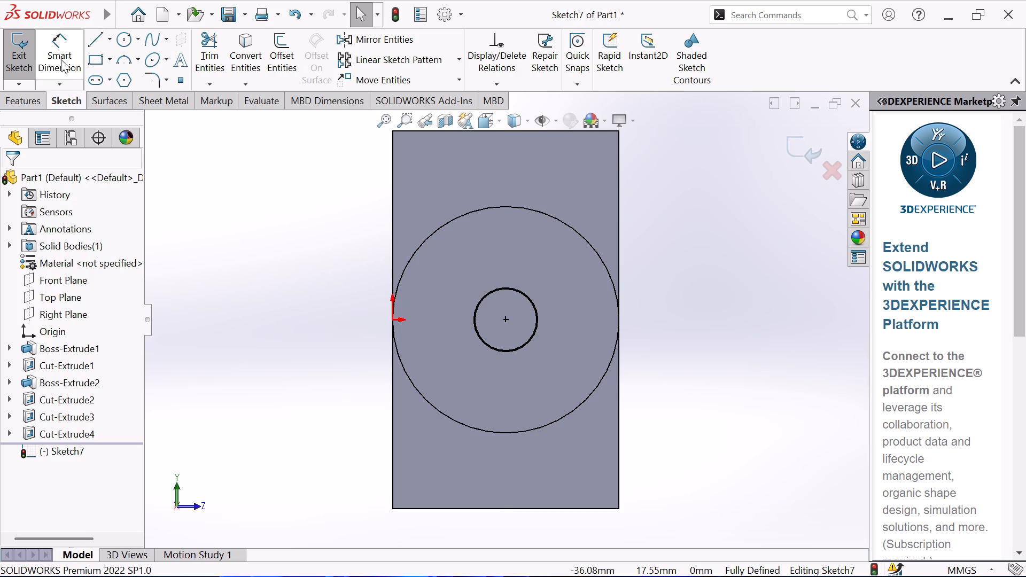
Exit the sketch holding the circle converted from the bore's inner end face.
click(17, 99)
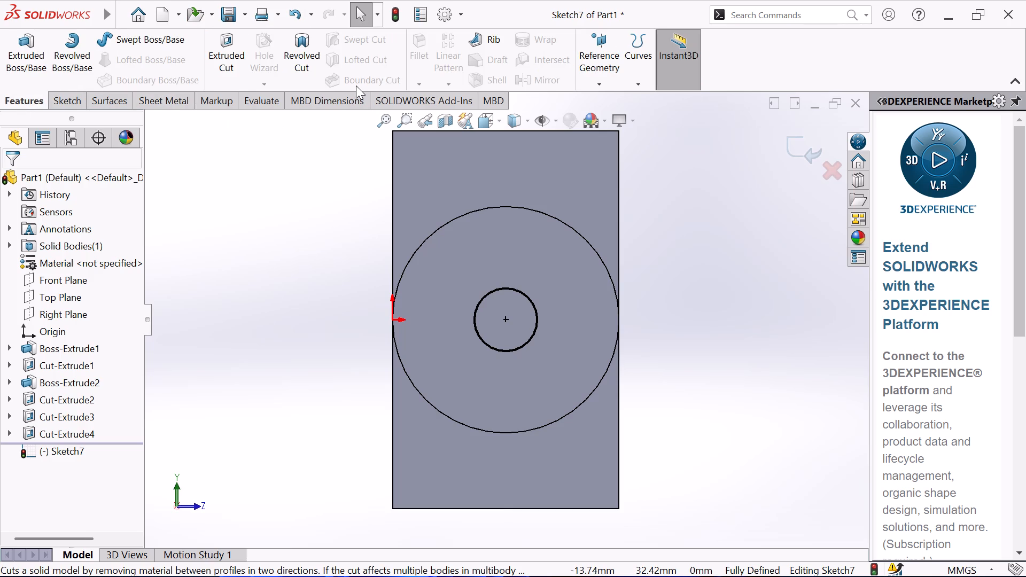
click(53, 105)
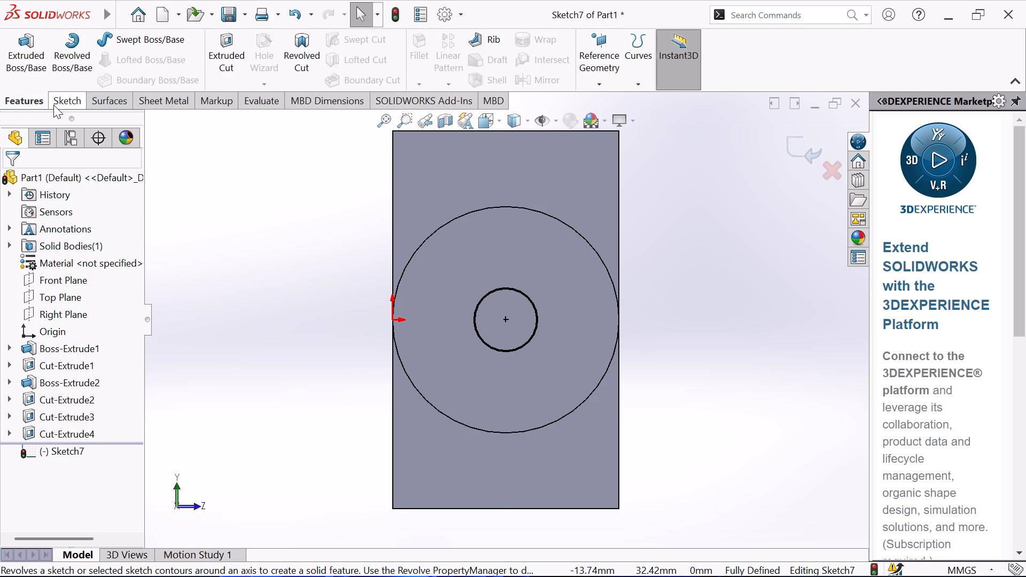
click(22, 40)
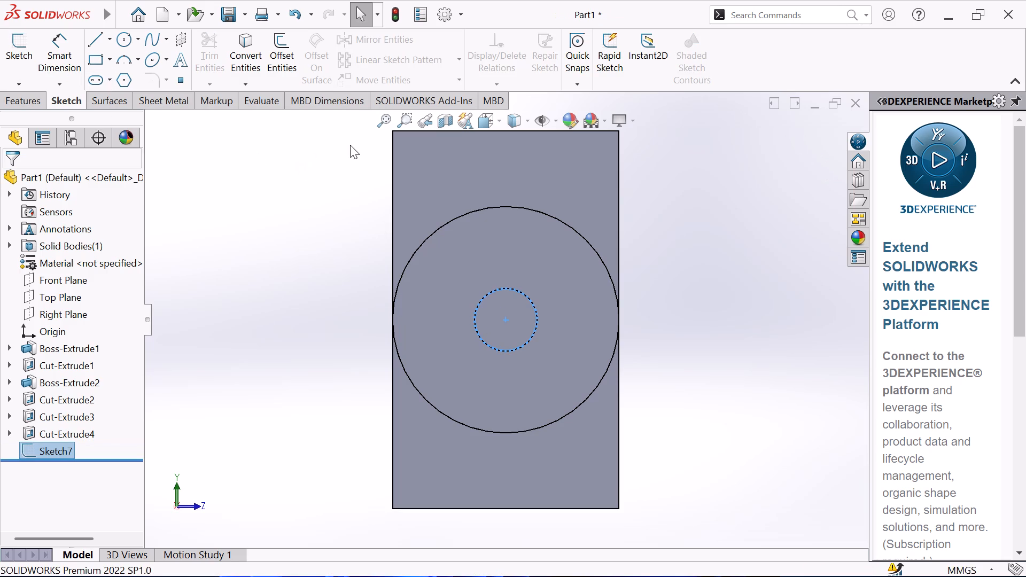
Try to fillet the inner end face of the boss's bore with a 10 mm radius.
click(18, 98)
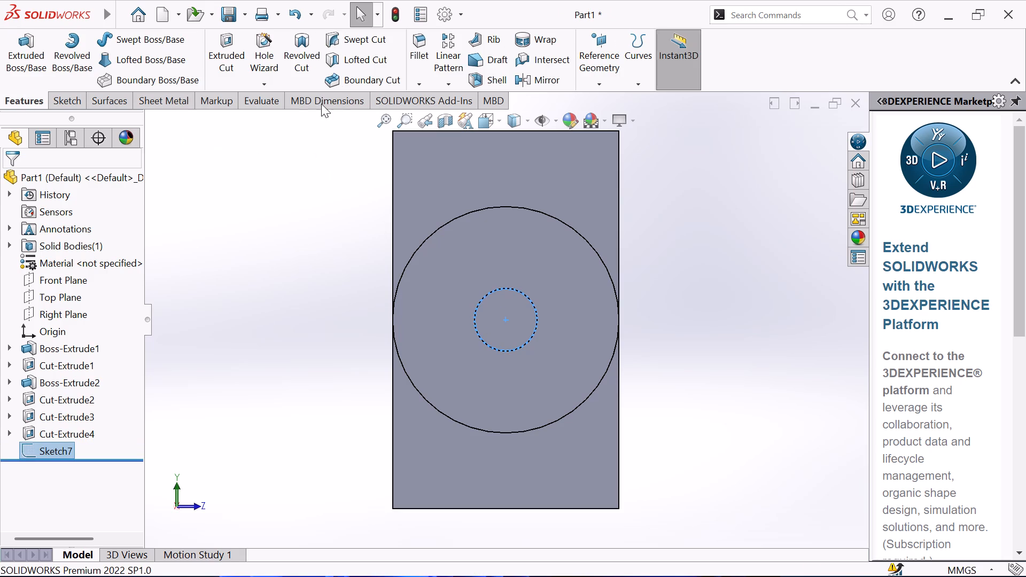
click(428, 67)
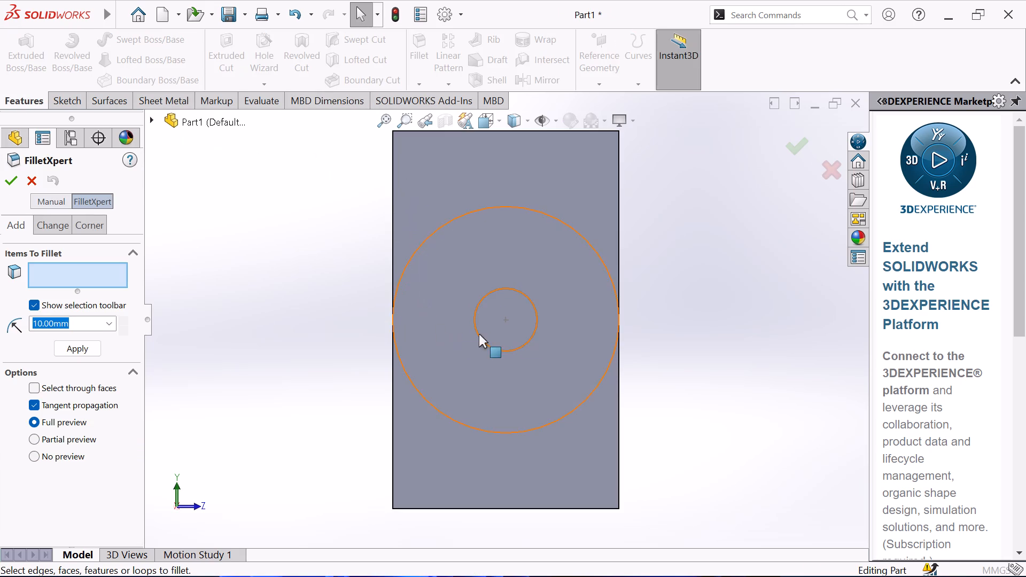
click(520, 297)
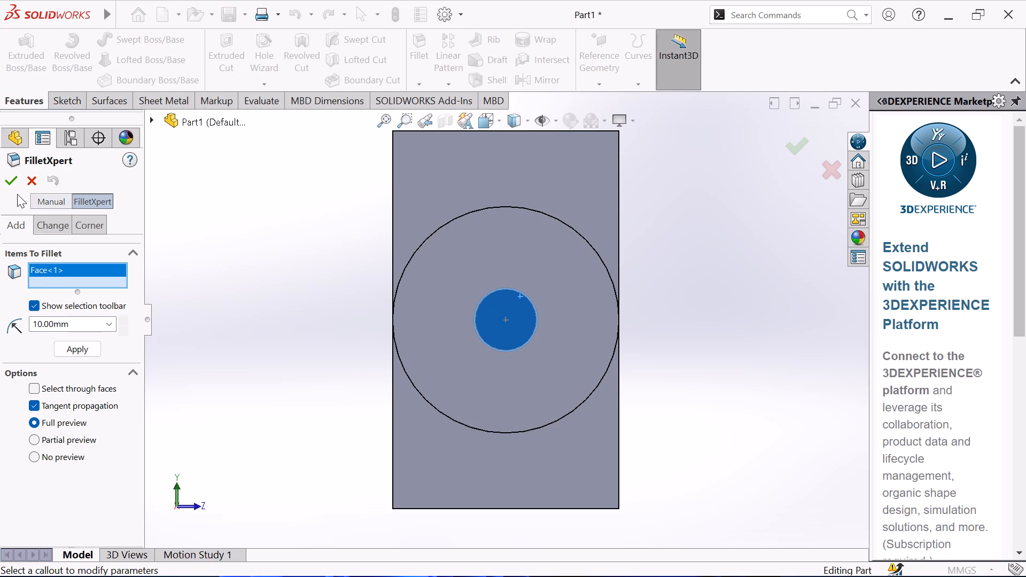
click(0, 178)
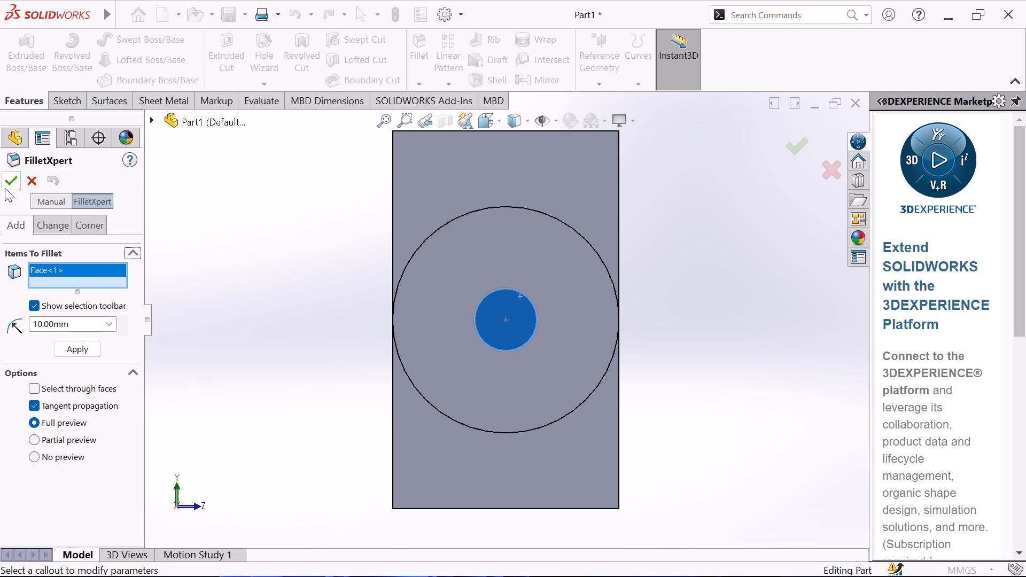
click(5, 188)
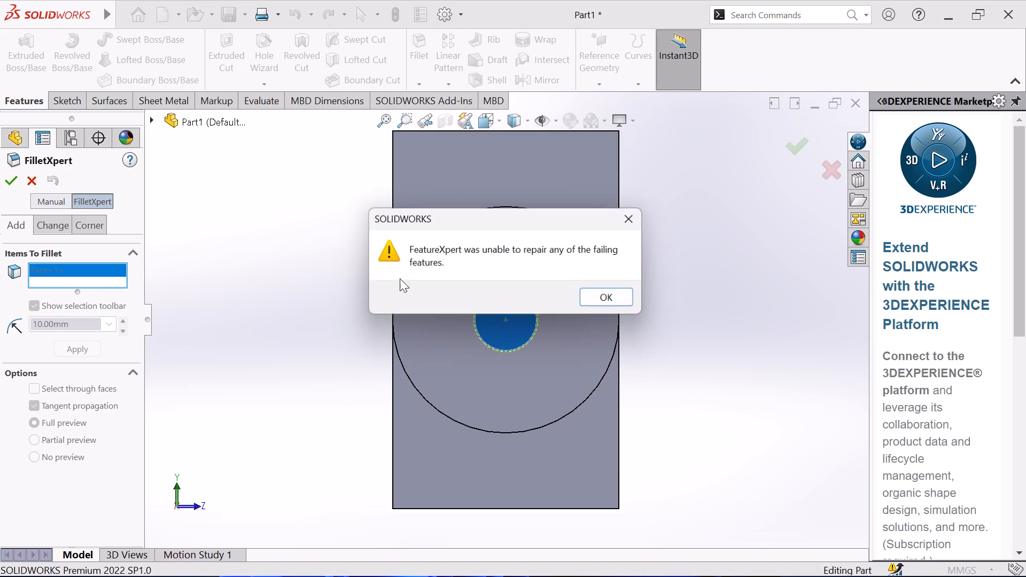
click(597, 305)
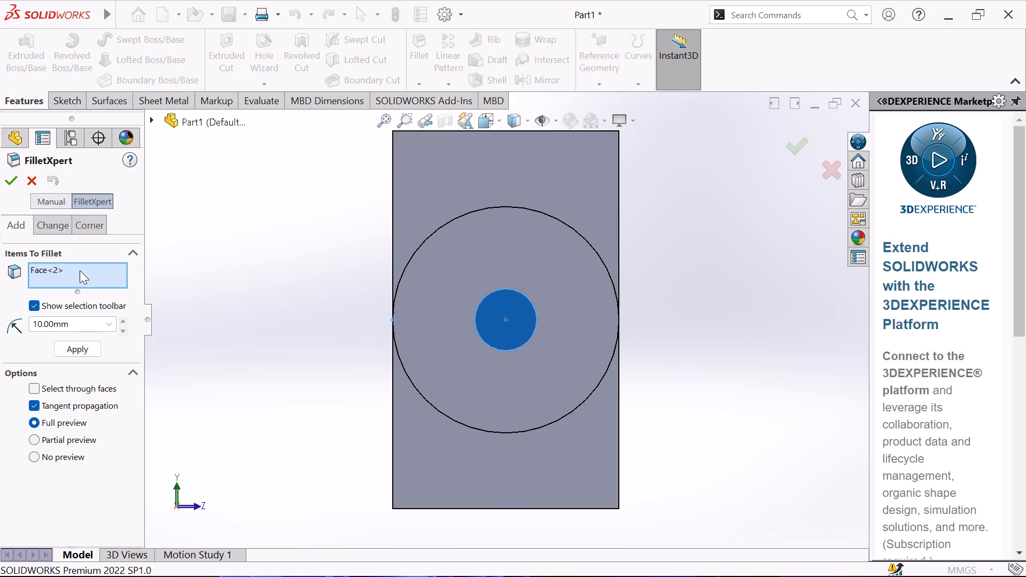
Set the fillet radius to 1 mm and apply it to the inner end face of the boss's bore.
click(104, 325)
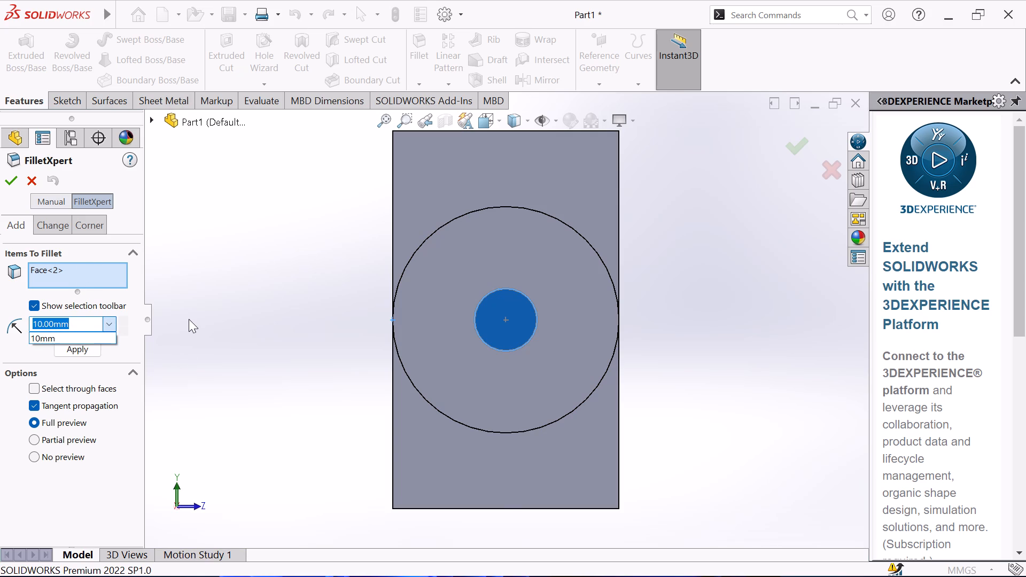
key(3)
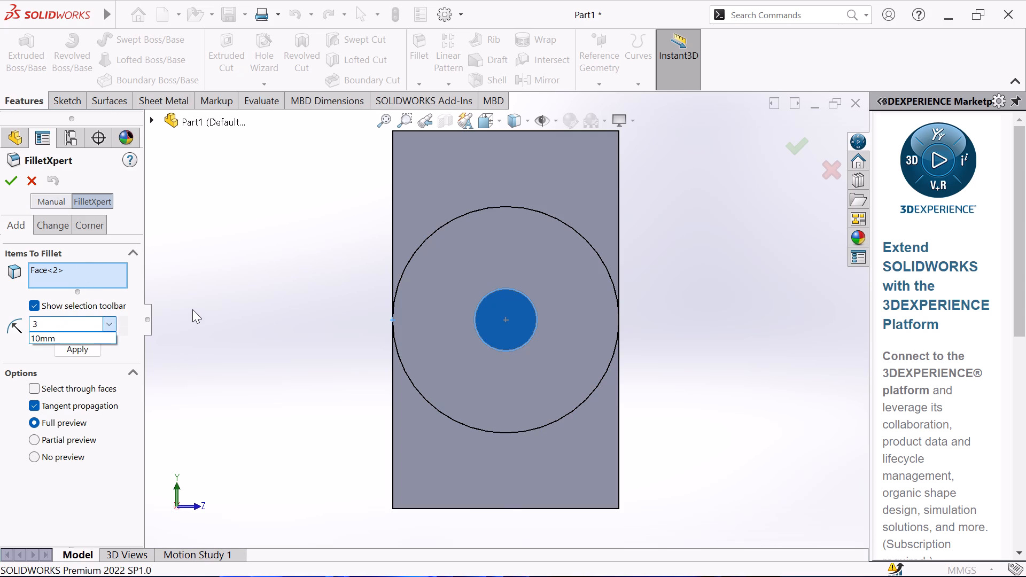
key(Return)
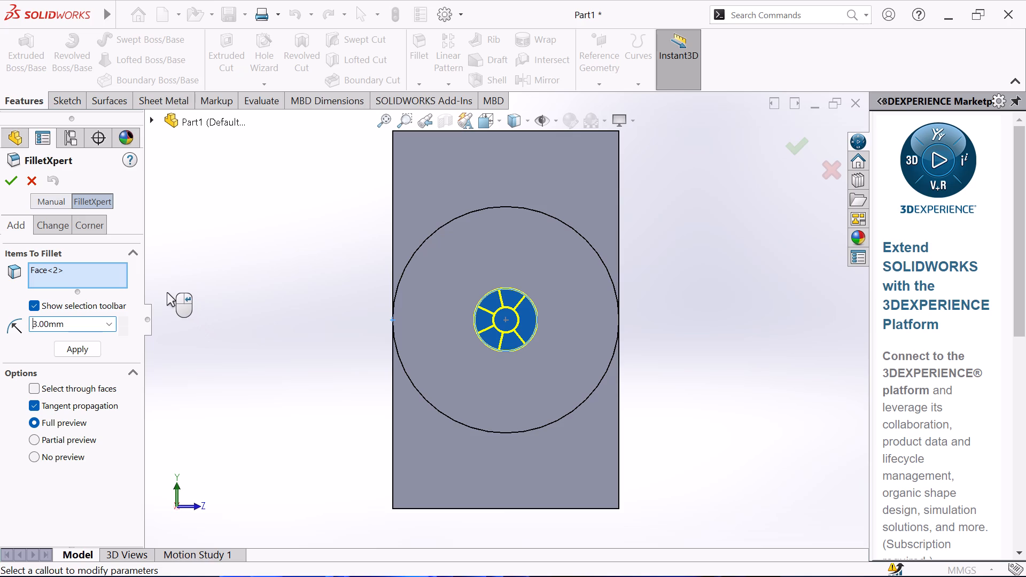
key(1)
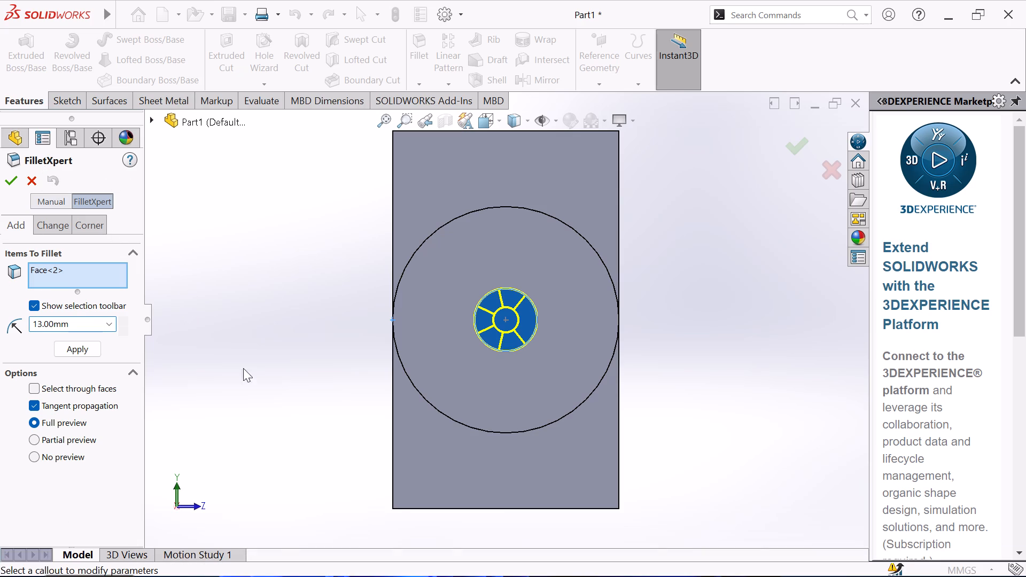
double_click(80, 320)
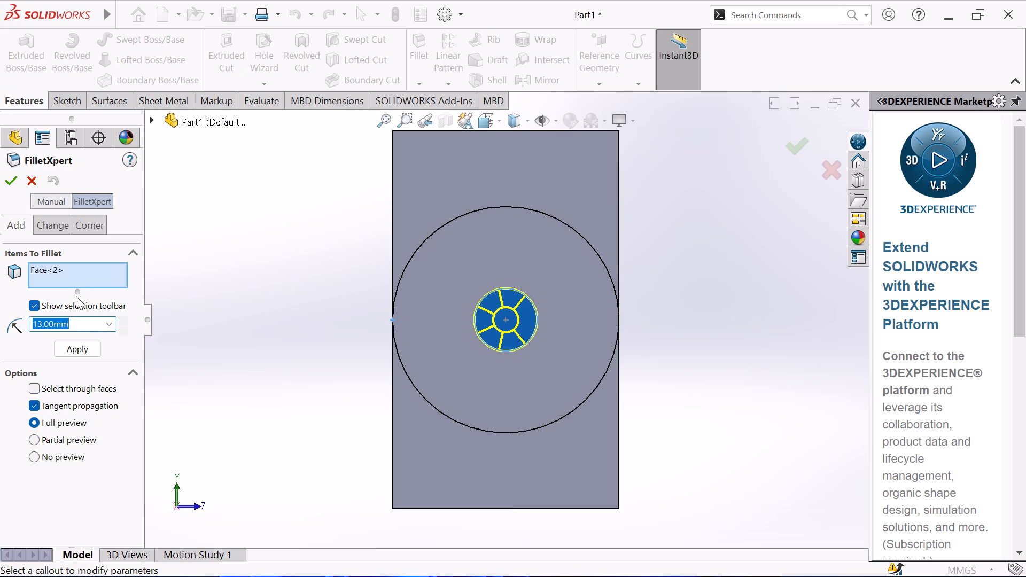
key(1)
key(Return)
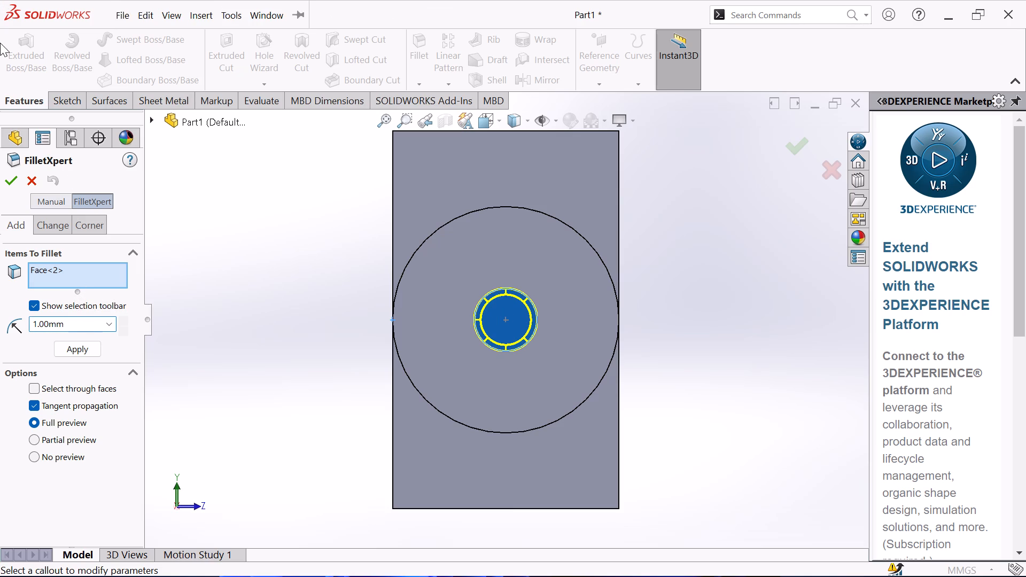
click(14, 183)
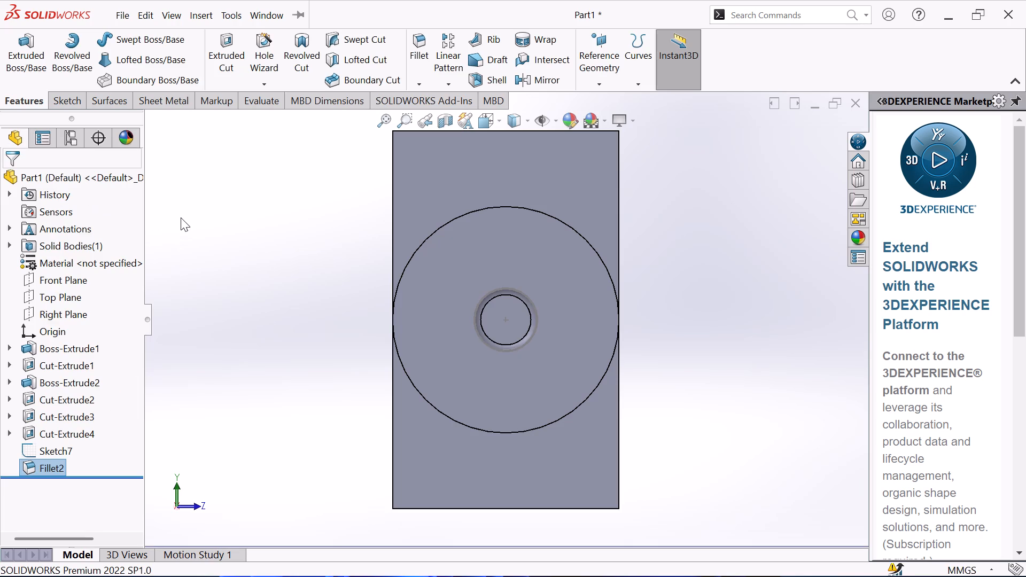
Hide the sketch of the converted circle at the inner end of the bore.
middle_drag(181, 217, 175, 181)
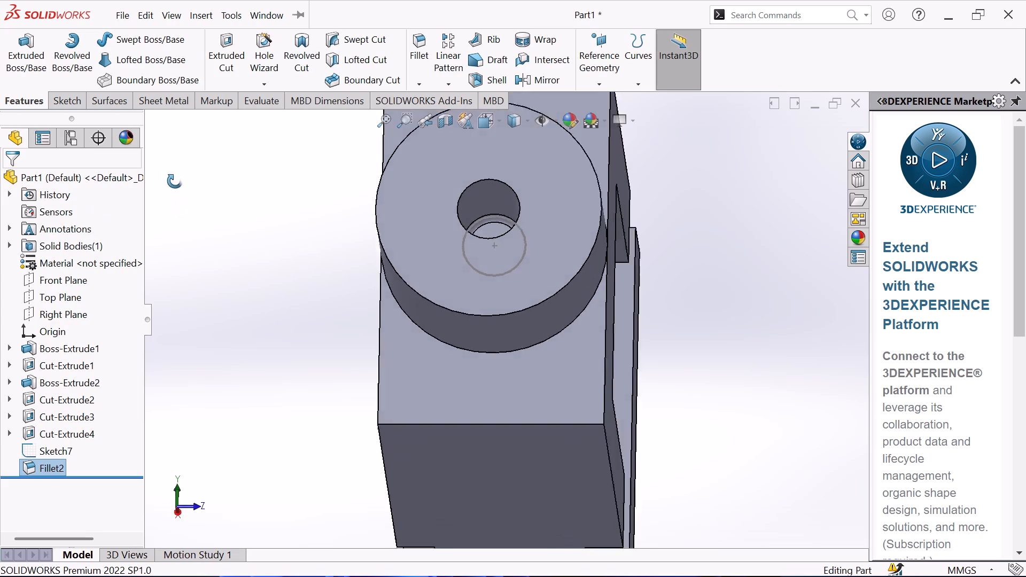
middle_drag(175, 181, 174, 201)
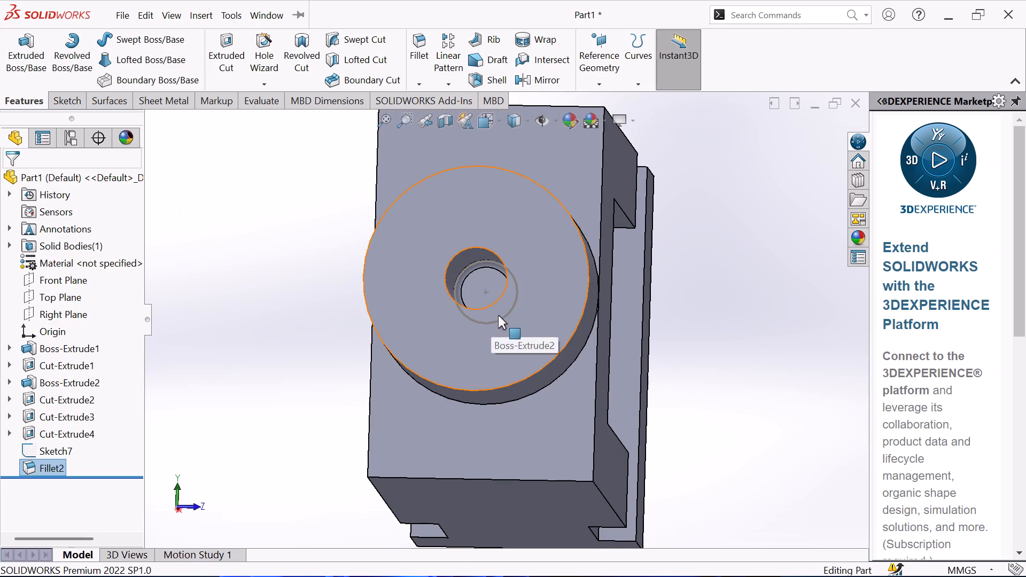
click(501, 318)
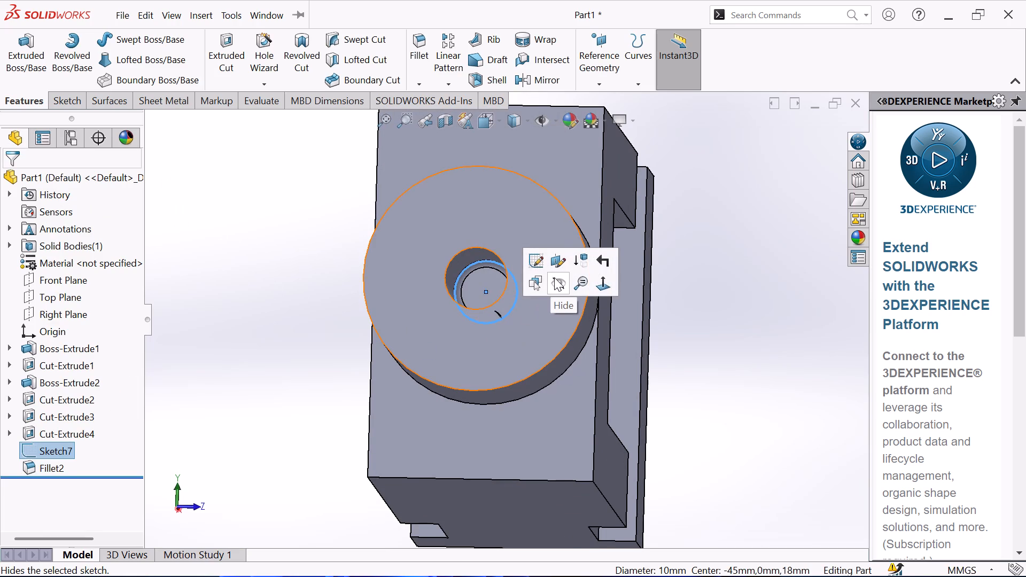
click(554, 277)
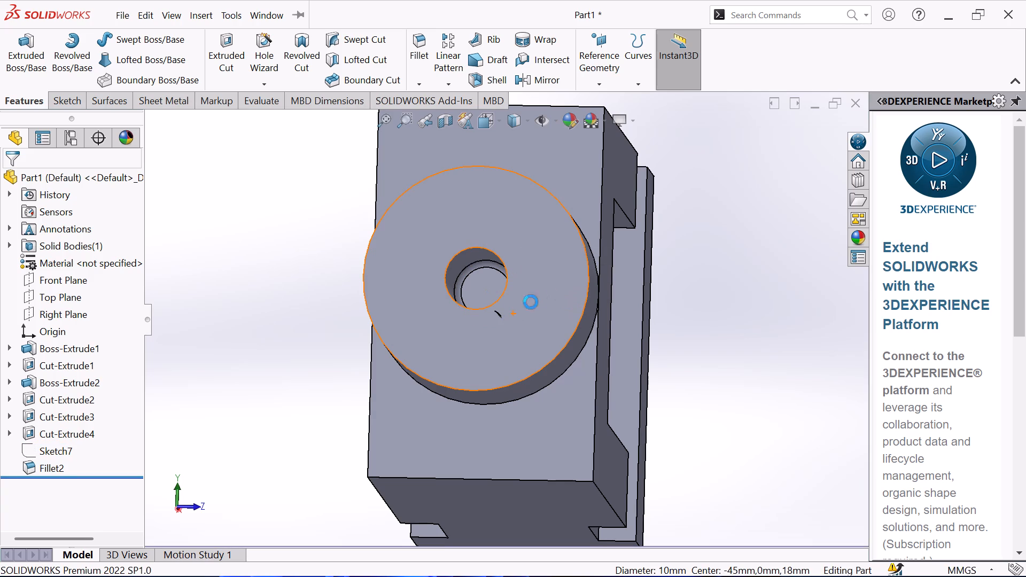
Fillet the circular edge where the cylindrical boss meets the block with a 1 mm radius.
middle_drag(488, 307, 500, 293)
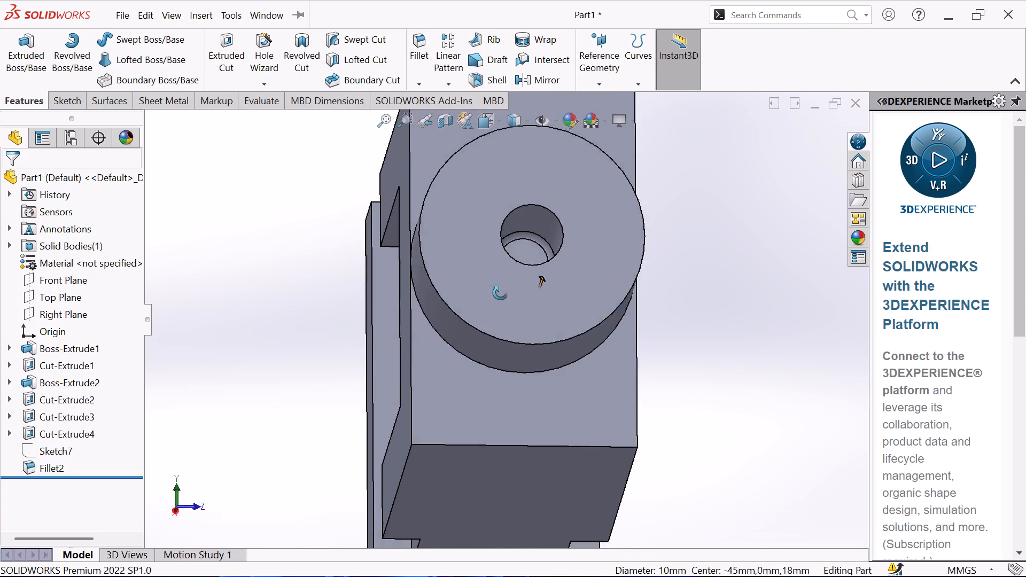
middle_drag(500, 293, 502, 332)
click(312, 330)
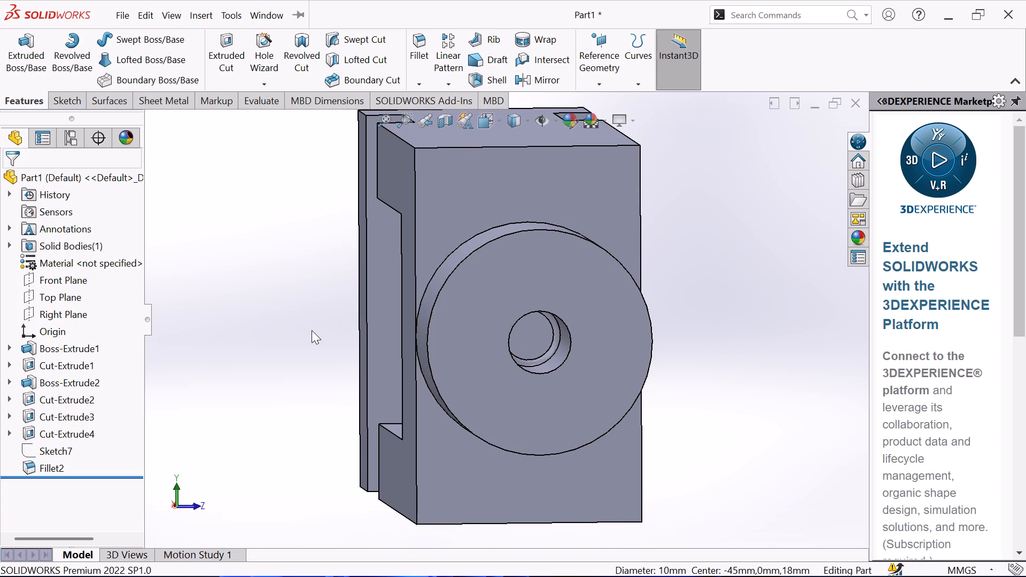
scroll(627, 393, down, 2)
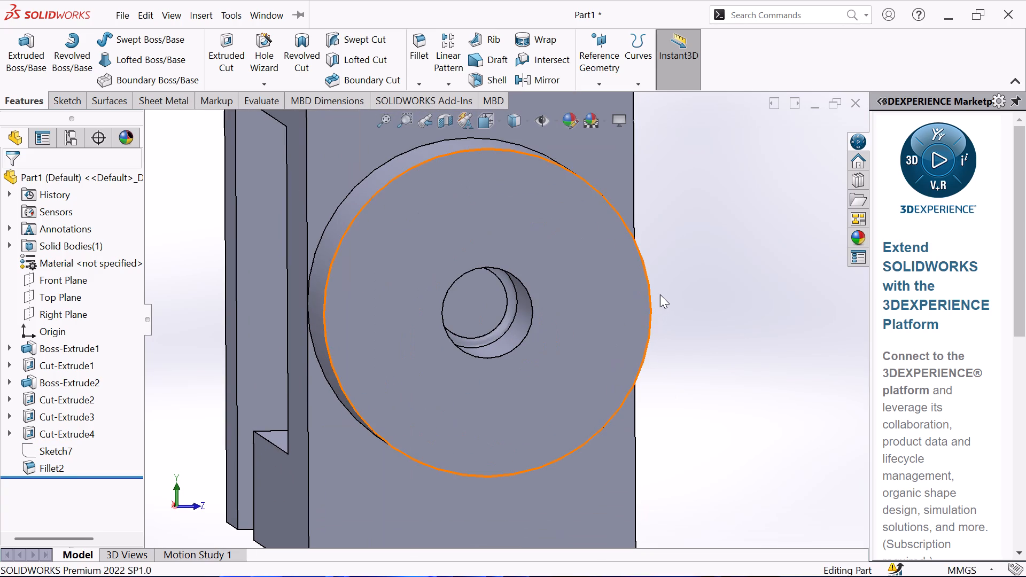
middle_drag(660, 294, 651, 285)
scroll(652, 280, up, 1)
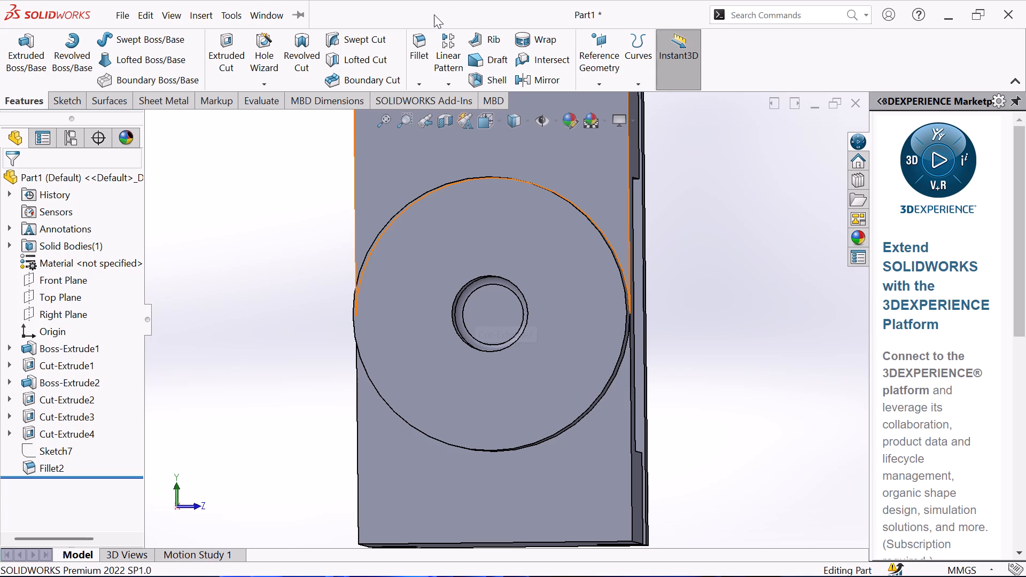
middle_drag(293, 314, 291, 310)
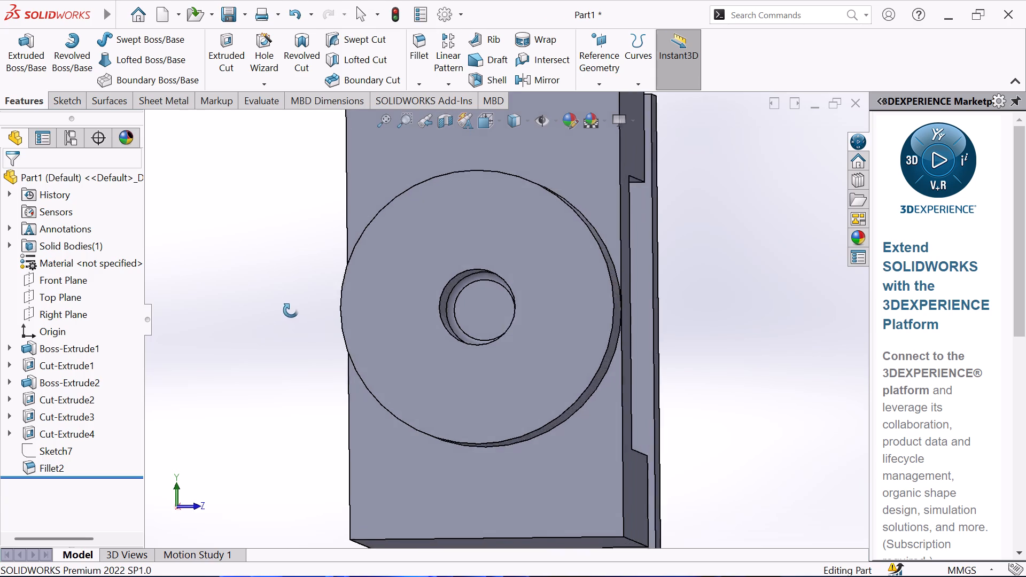
middle_drag(291, 310, 271, 253)
scroll(271, 248, up, 1)
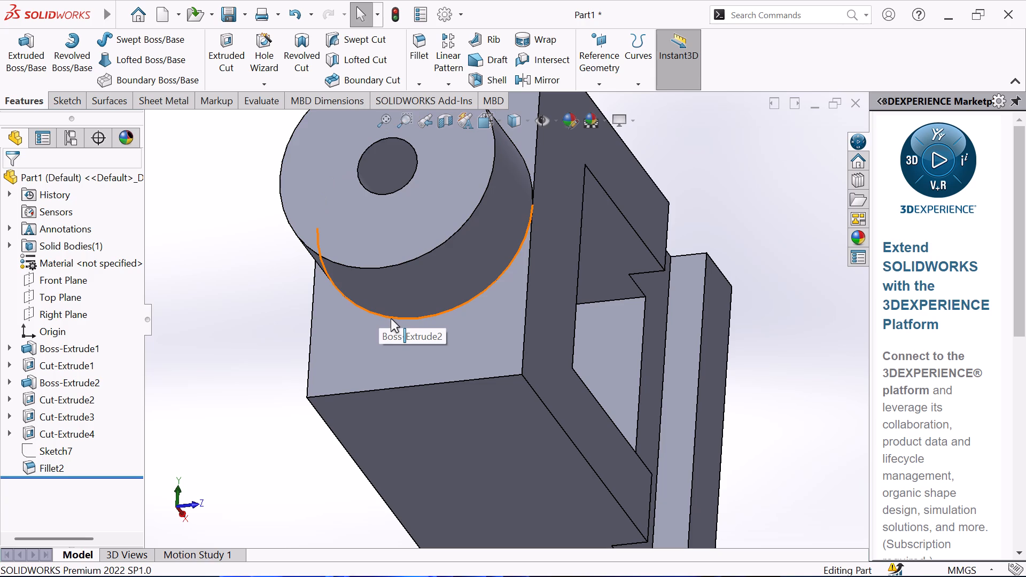
click(391, 318)
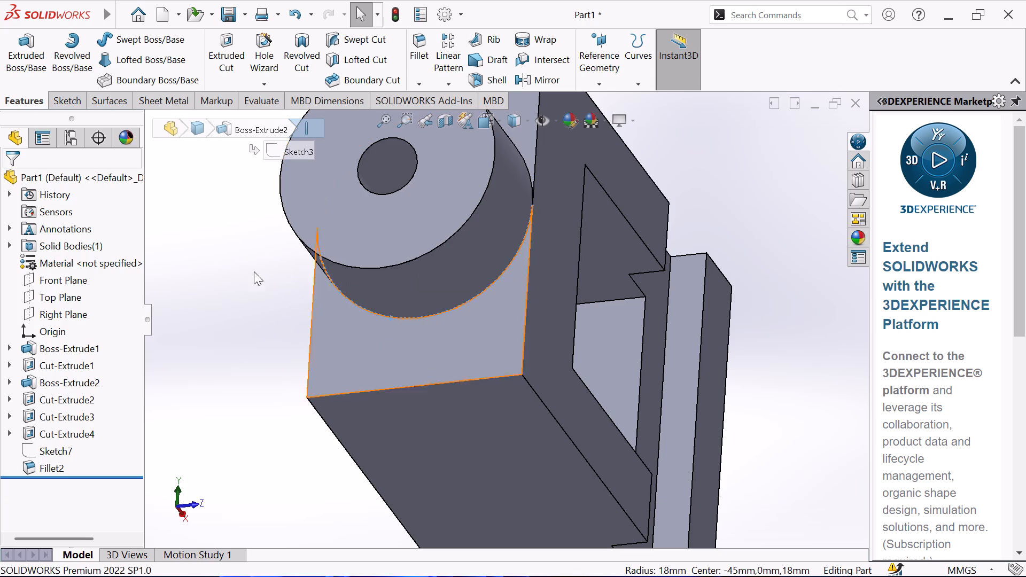
middle_drag(246, 249, 252, 334)
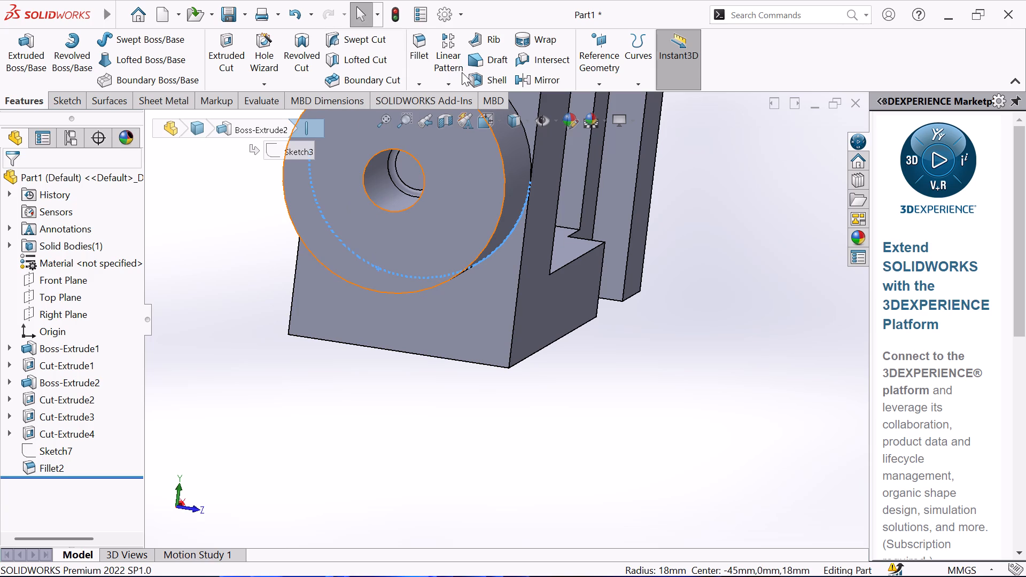
click(409, 56)
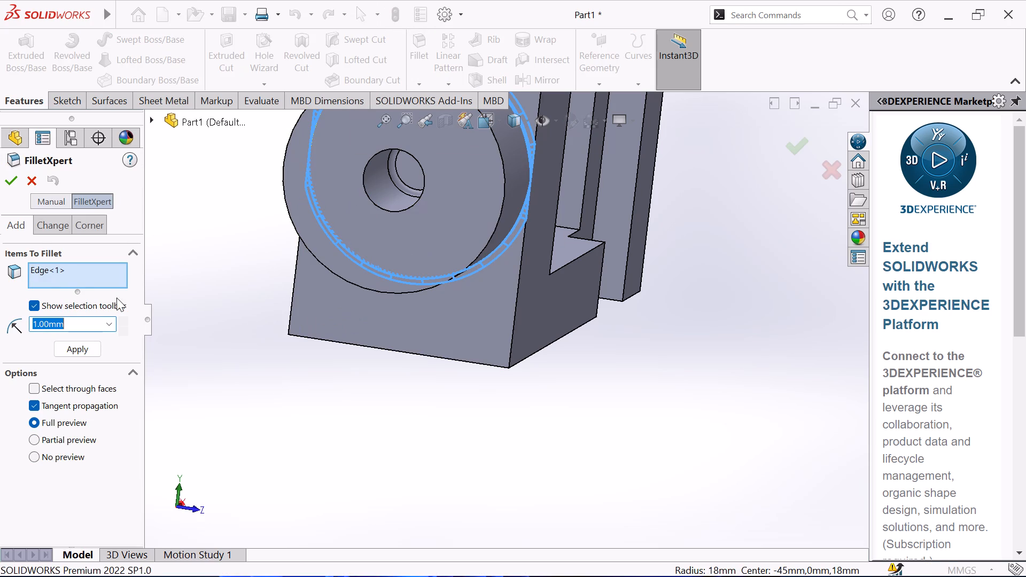
click(9, 174)
scroll(266, 251, up, 2)
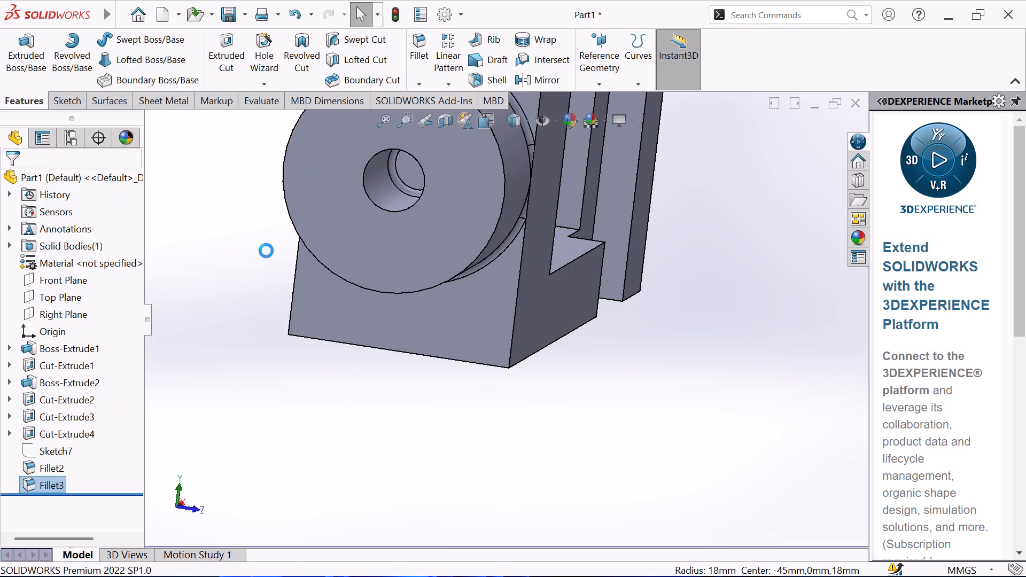
Examine the part from several sides, focusing on the cylindrical boss and its fillet at the block.
scroll(266, 251, up, 1)
middle_drag(270, 243, 209, 0)
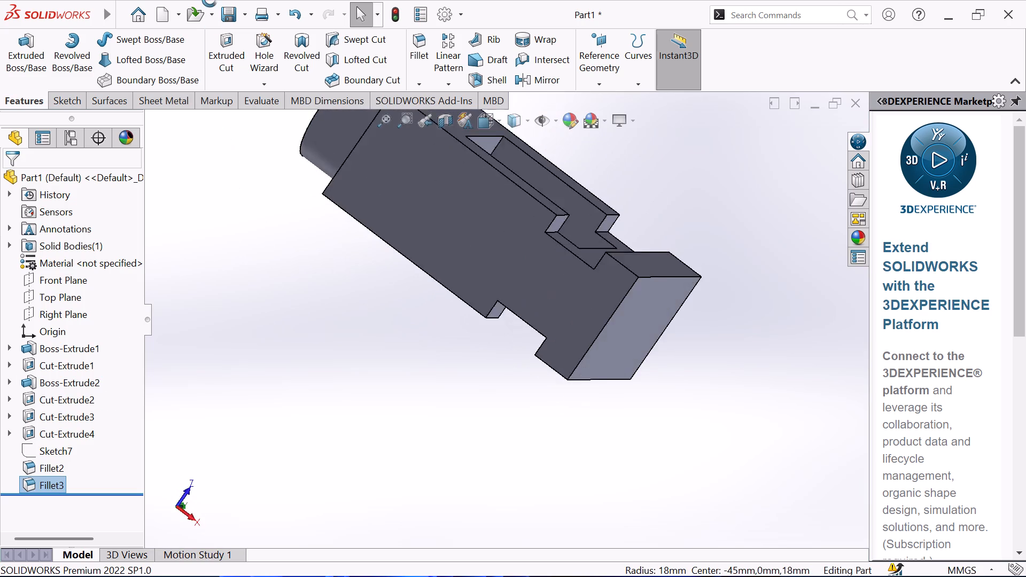
middle_drag(209, 0, 270, 0)
scroll(376, 128, up, 1)
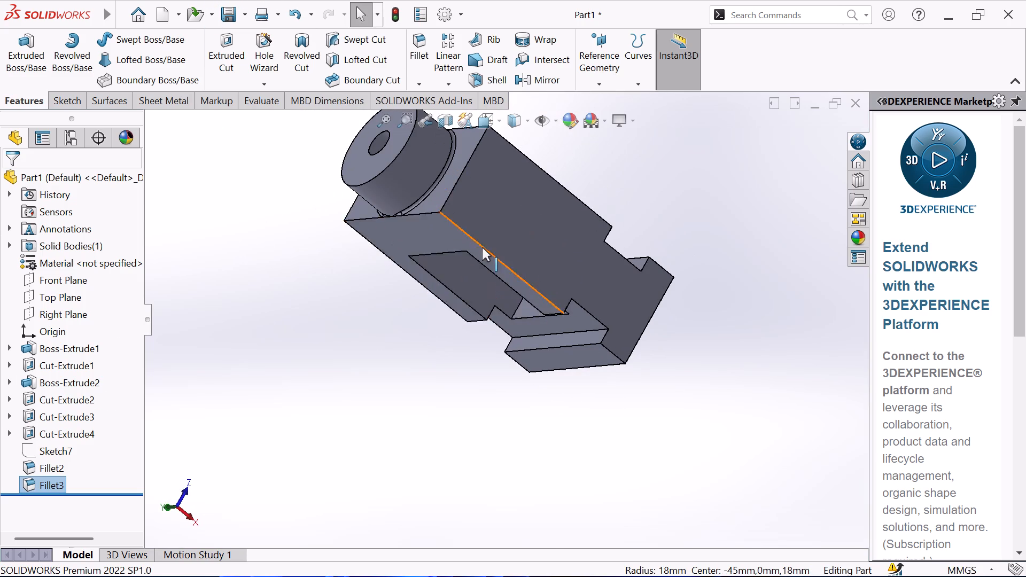
scroll(482, 247, down, 5)
scroll(476, 218, up, 5)
scroll(429, 163, down, 4)
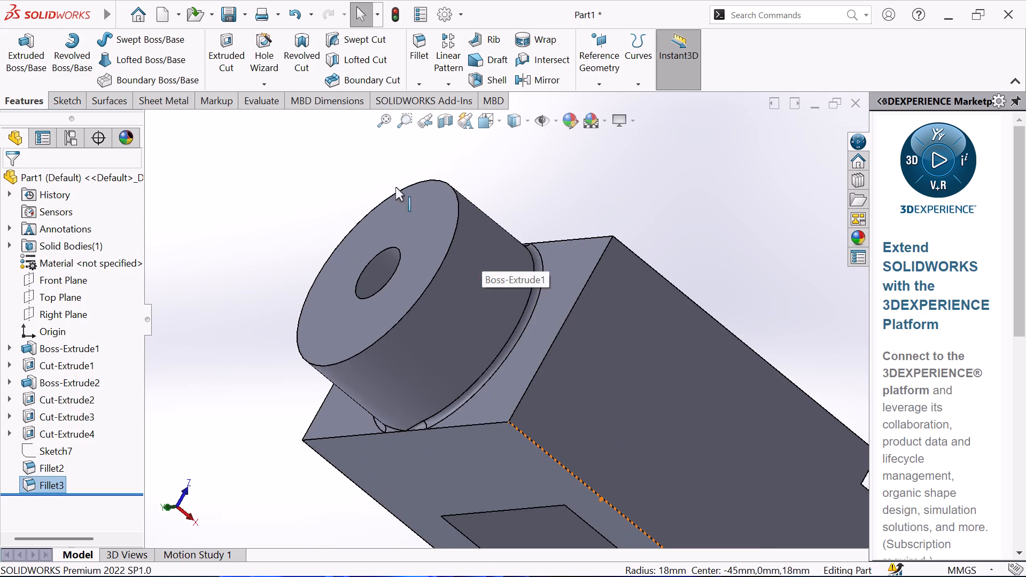
middle_drag(314, 195, 371, 56)
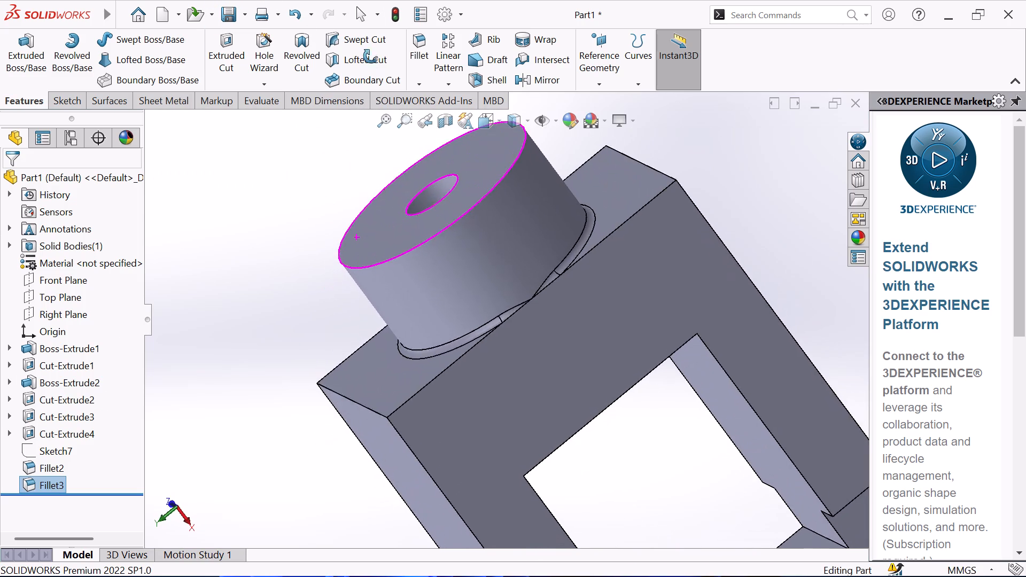
middle_drag(371, 56, 438, 9)
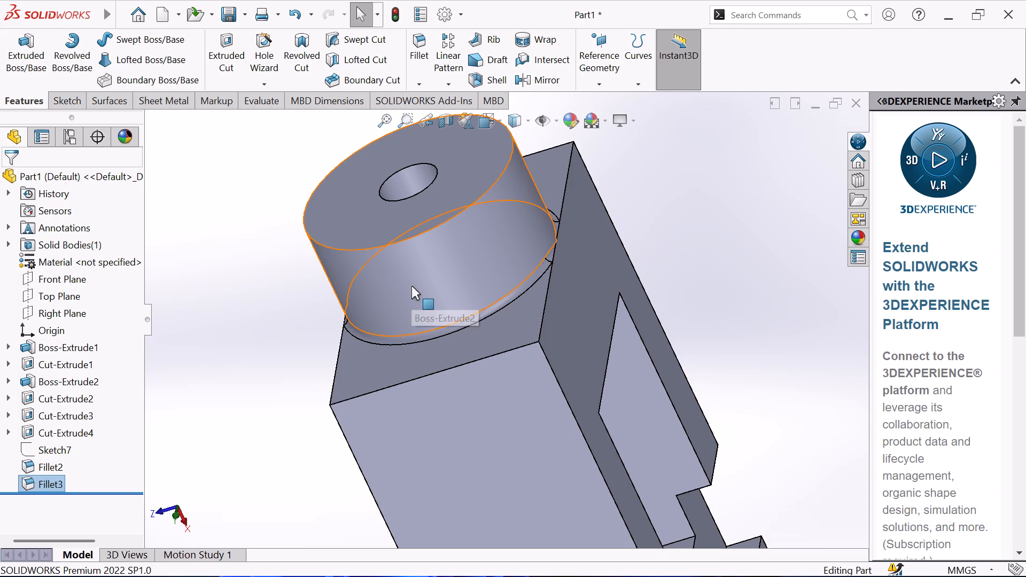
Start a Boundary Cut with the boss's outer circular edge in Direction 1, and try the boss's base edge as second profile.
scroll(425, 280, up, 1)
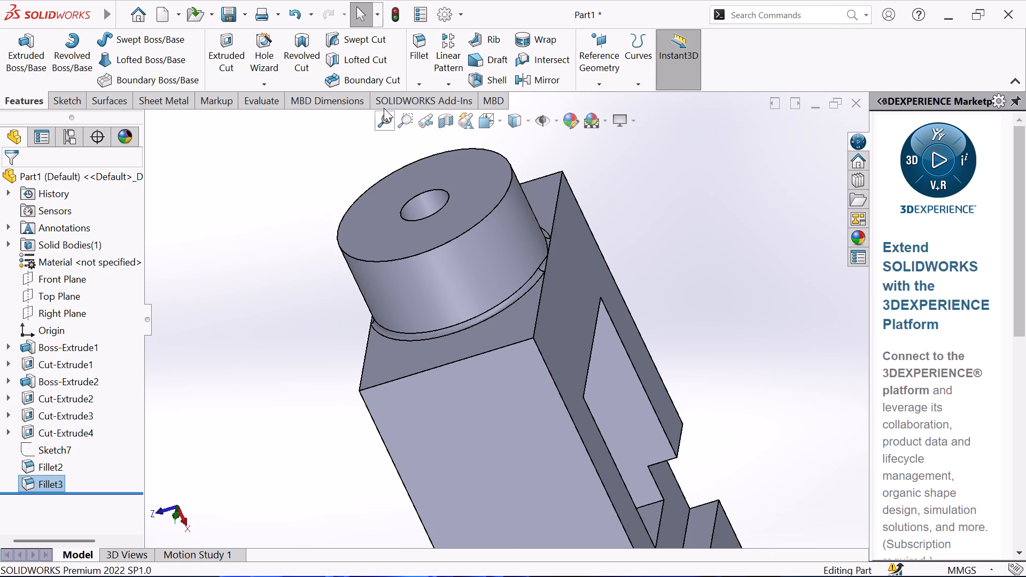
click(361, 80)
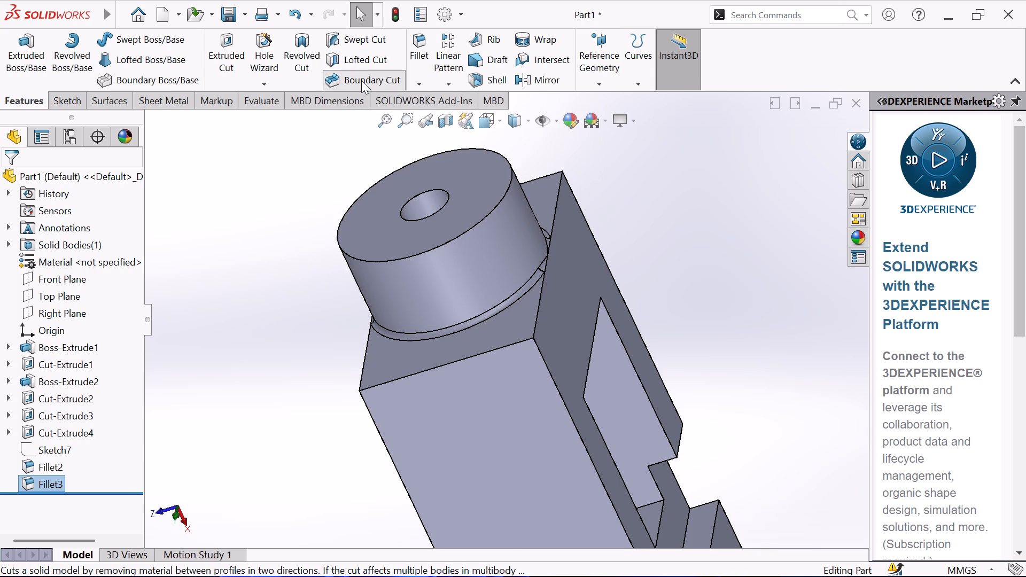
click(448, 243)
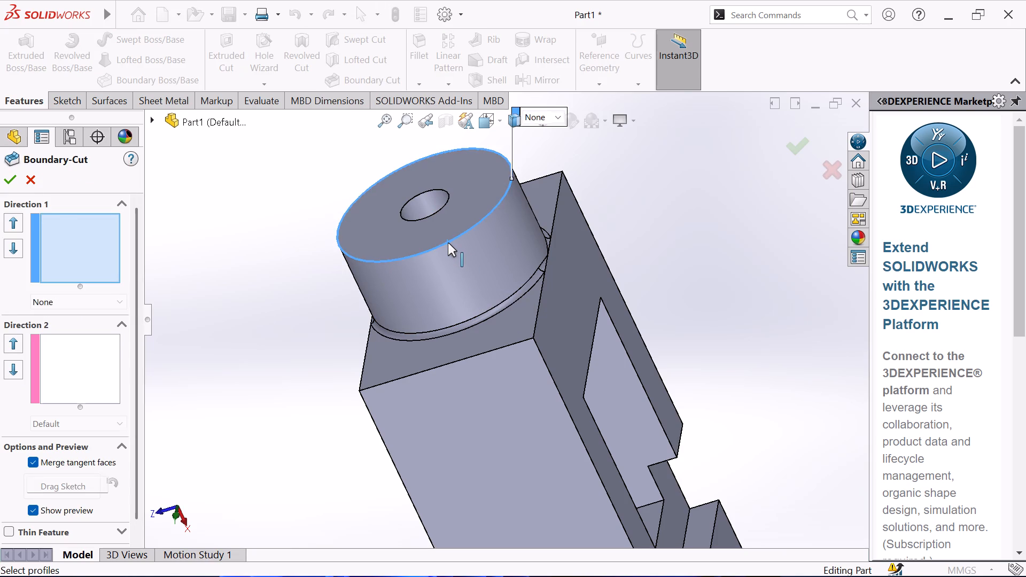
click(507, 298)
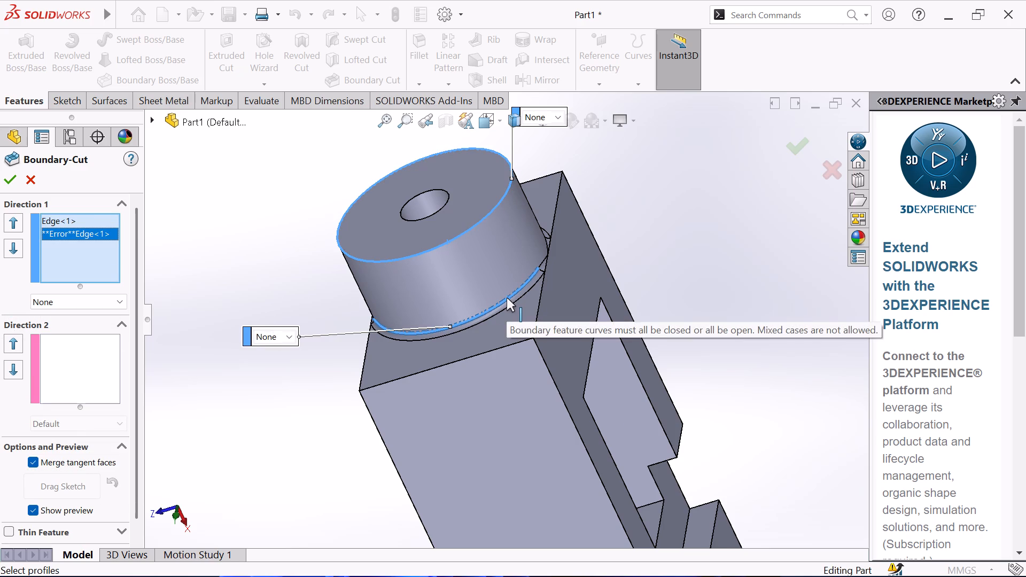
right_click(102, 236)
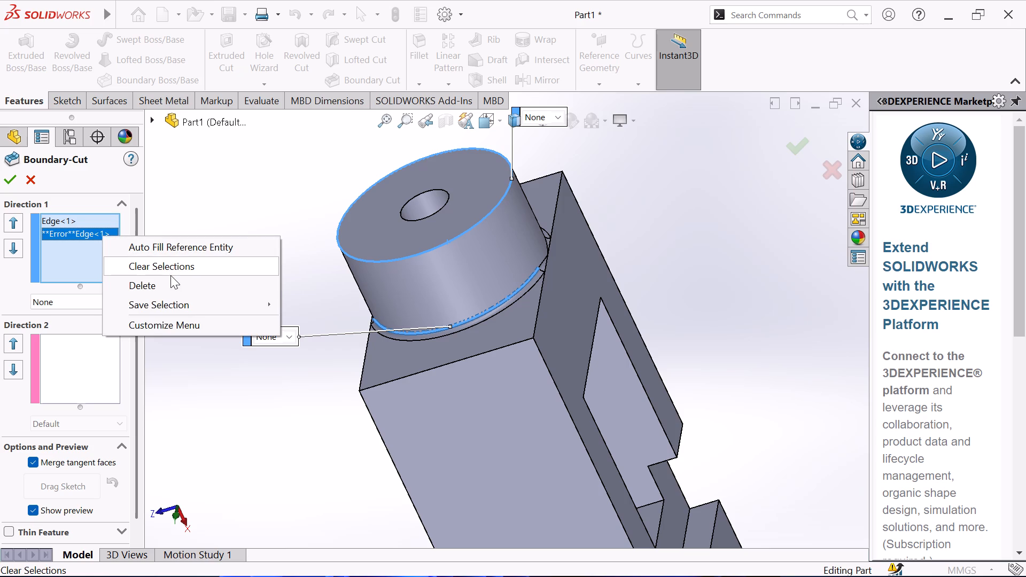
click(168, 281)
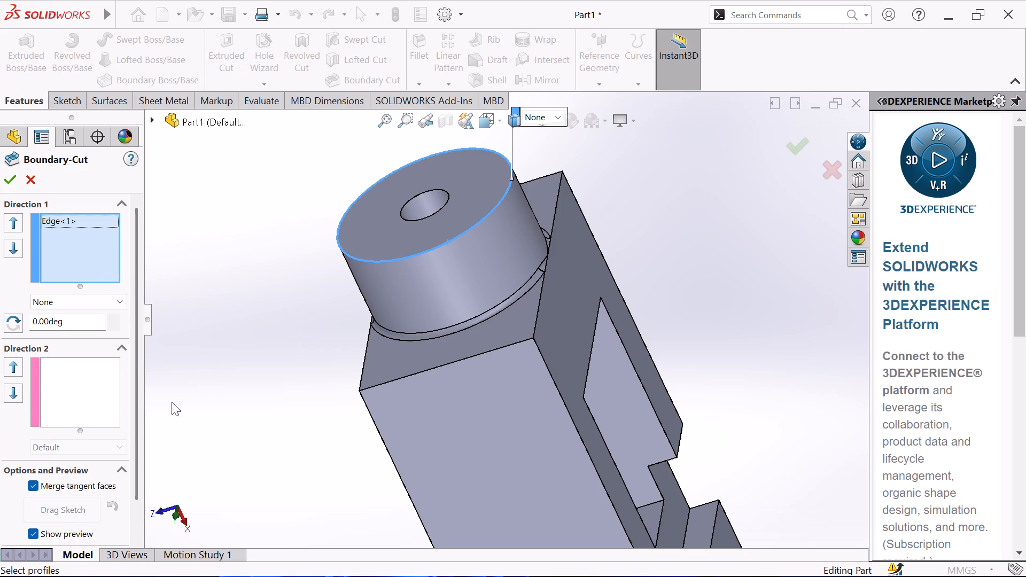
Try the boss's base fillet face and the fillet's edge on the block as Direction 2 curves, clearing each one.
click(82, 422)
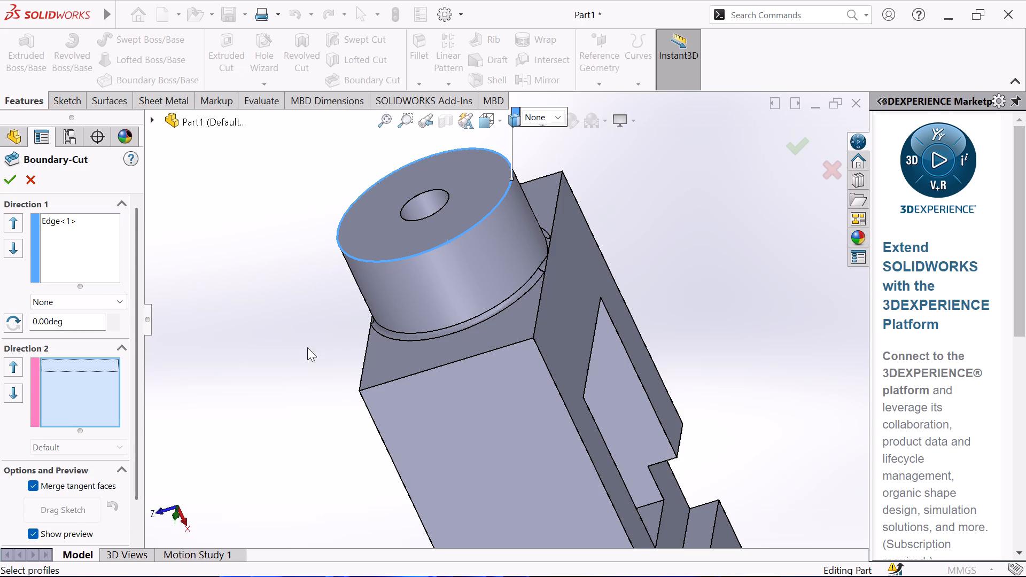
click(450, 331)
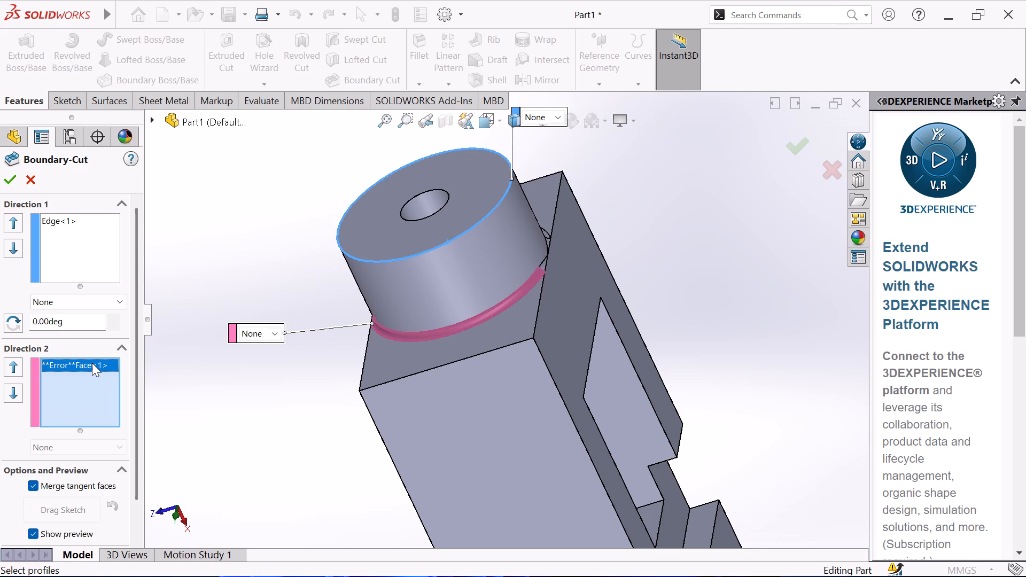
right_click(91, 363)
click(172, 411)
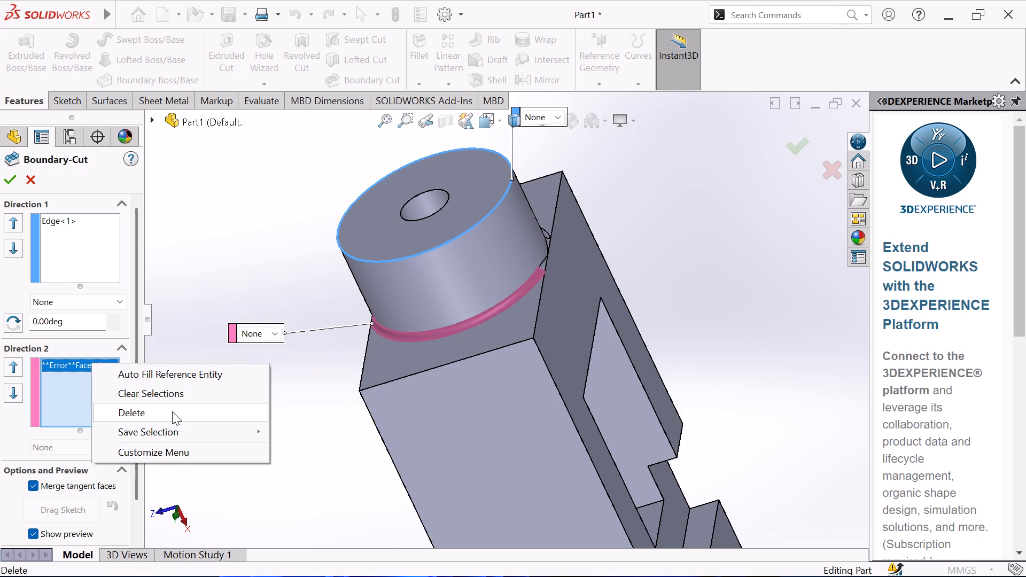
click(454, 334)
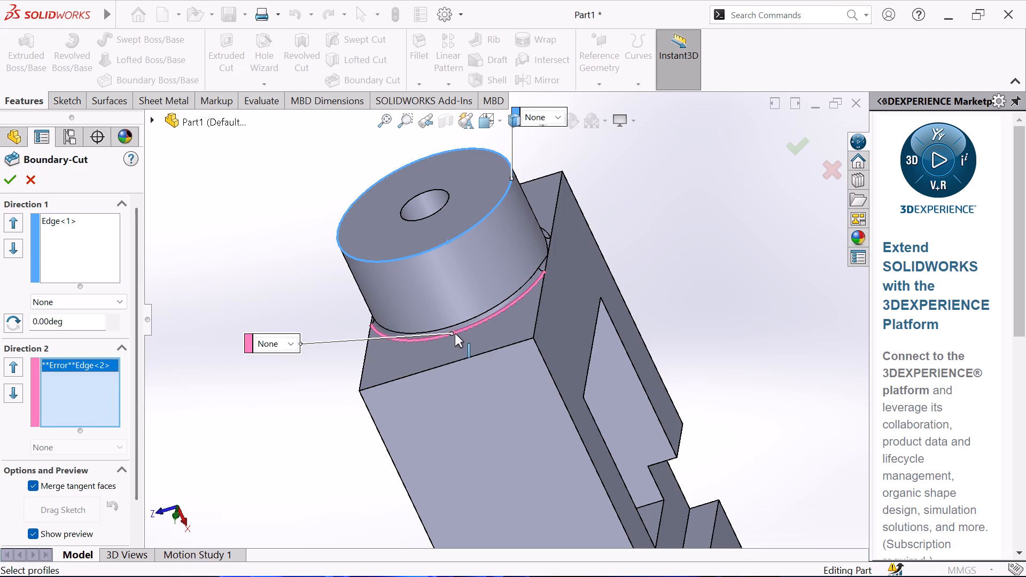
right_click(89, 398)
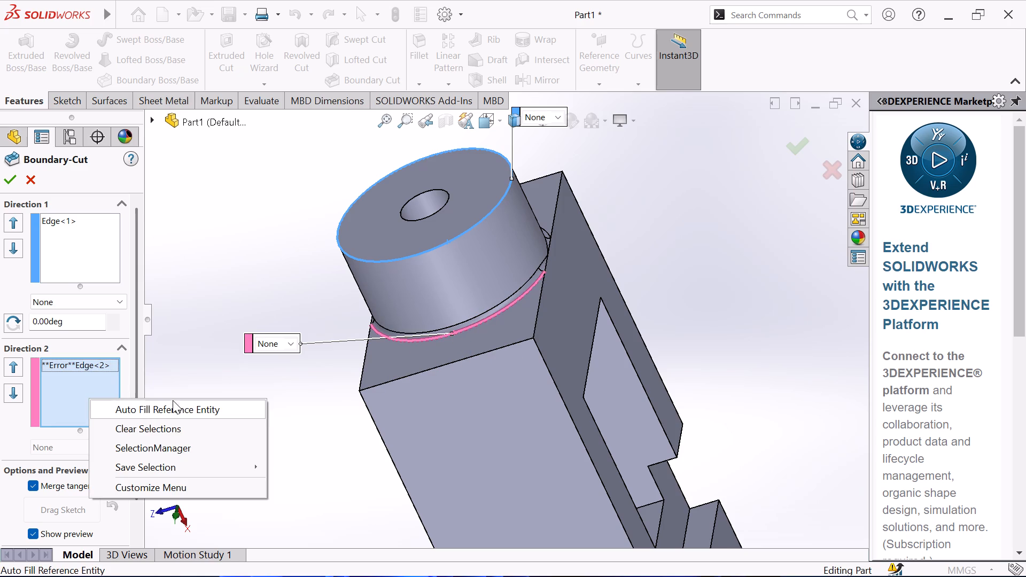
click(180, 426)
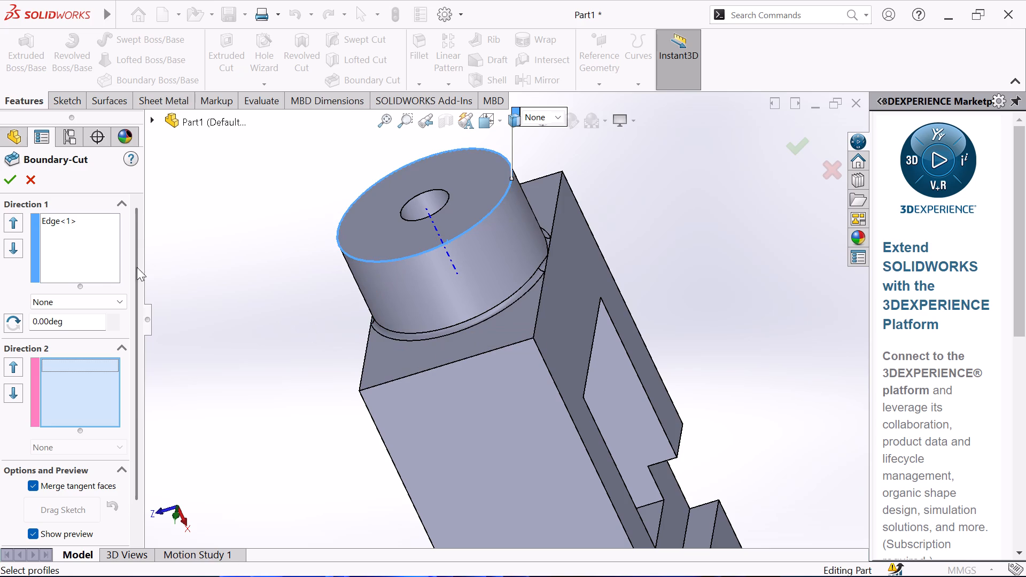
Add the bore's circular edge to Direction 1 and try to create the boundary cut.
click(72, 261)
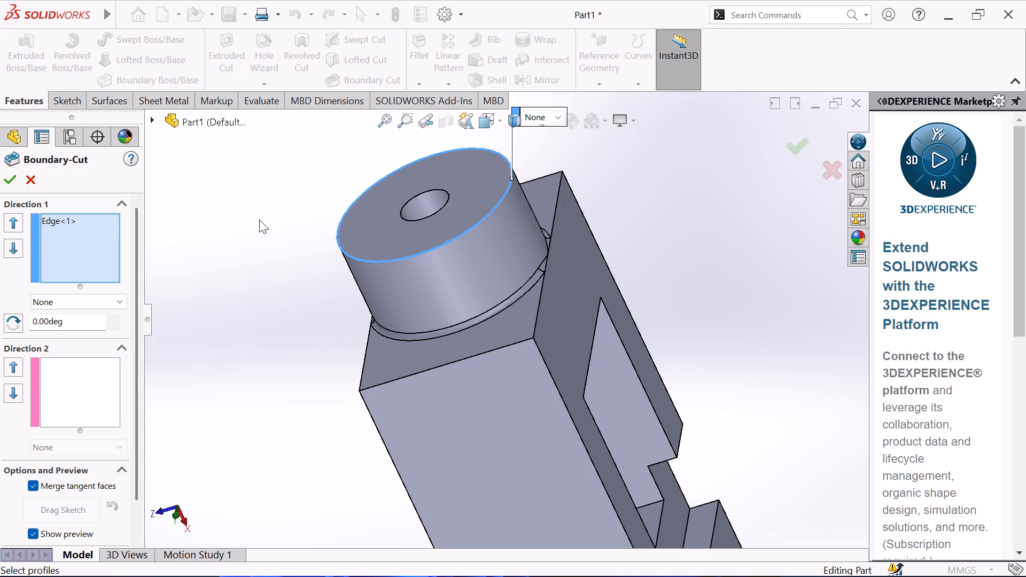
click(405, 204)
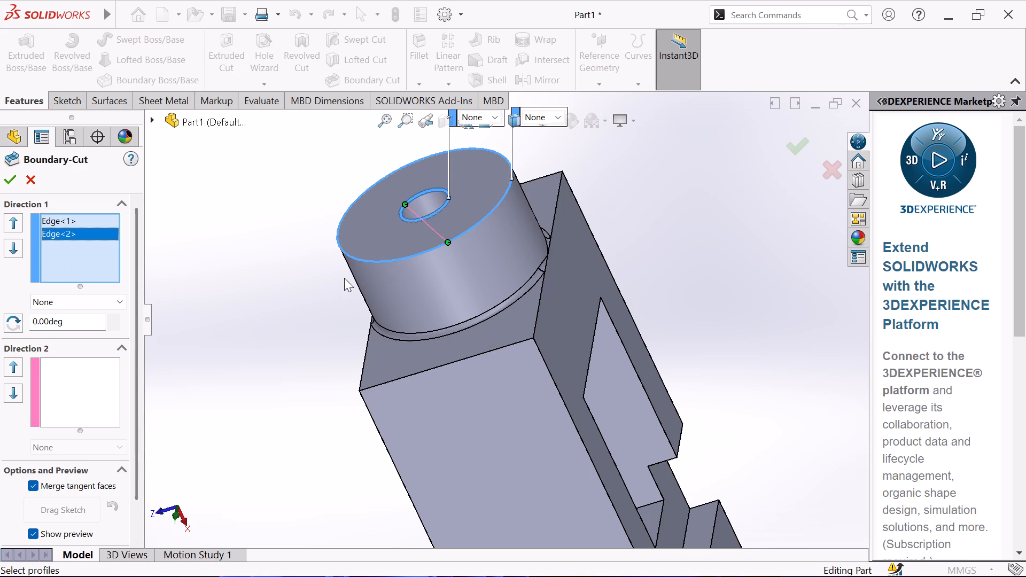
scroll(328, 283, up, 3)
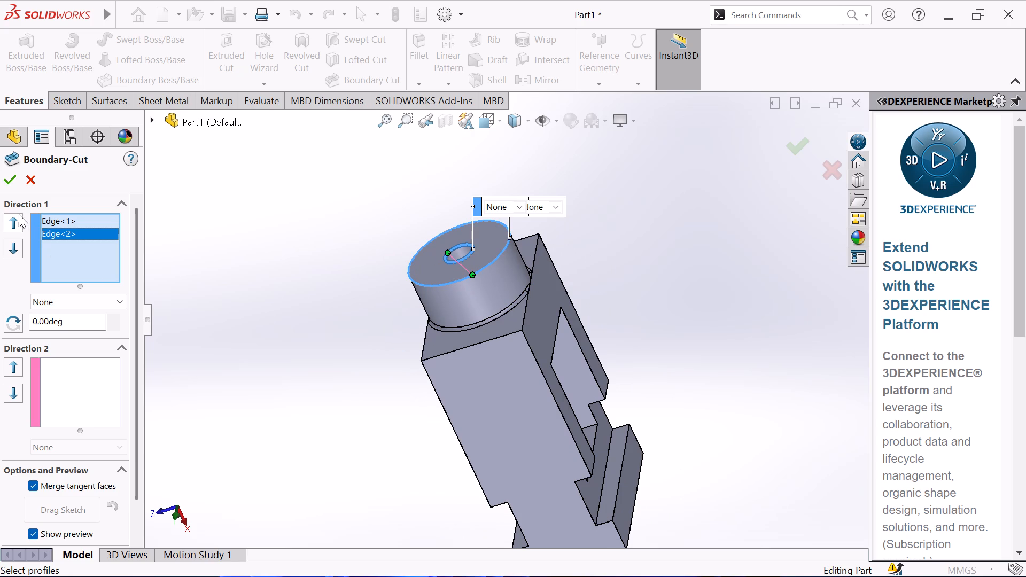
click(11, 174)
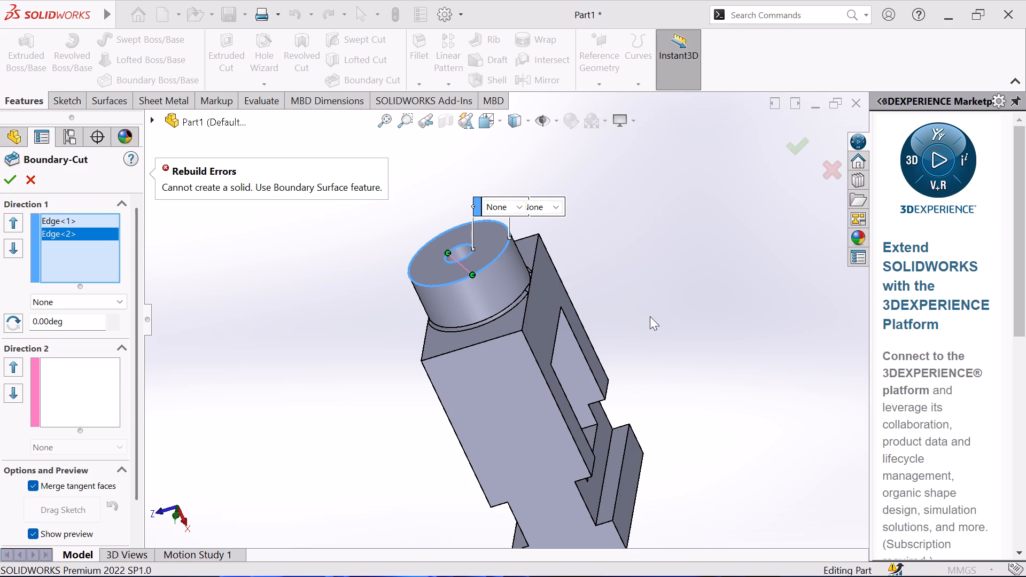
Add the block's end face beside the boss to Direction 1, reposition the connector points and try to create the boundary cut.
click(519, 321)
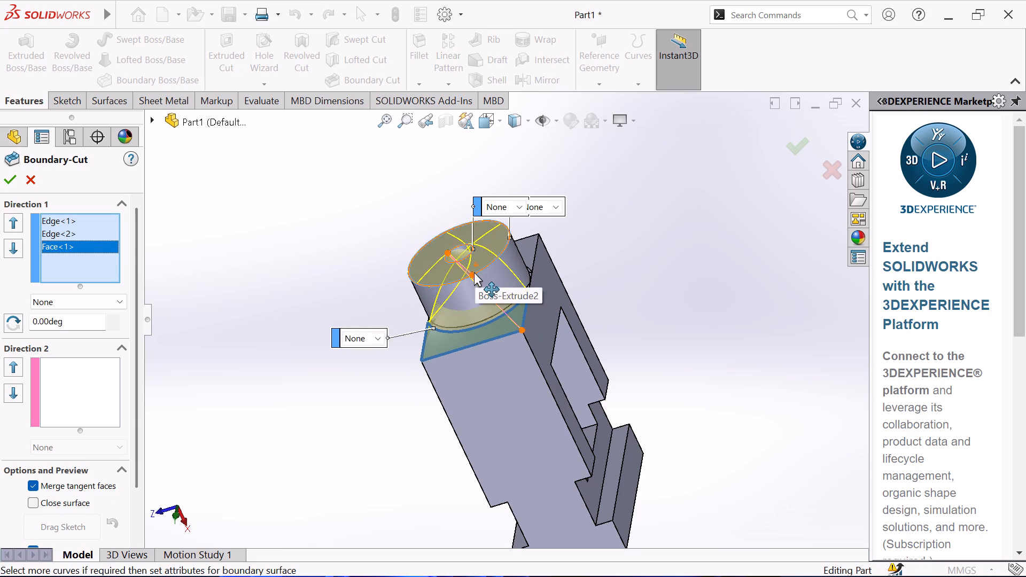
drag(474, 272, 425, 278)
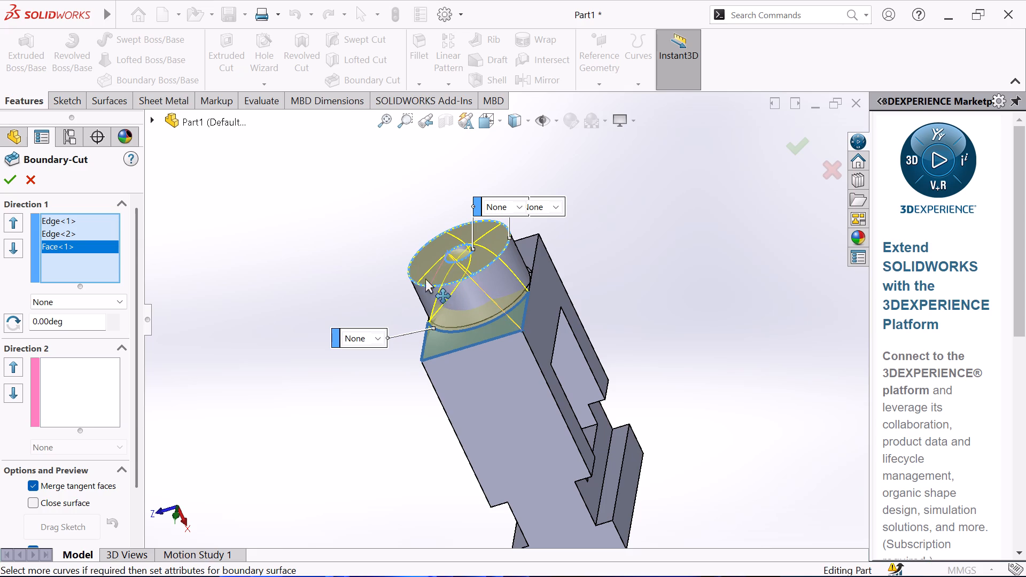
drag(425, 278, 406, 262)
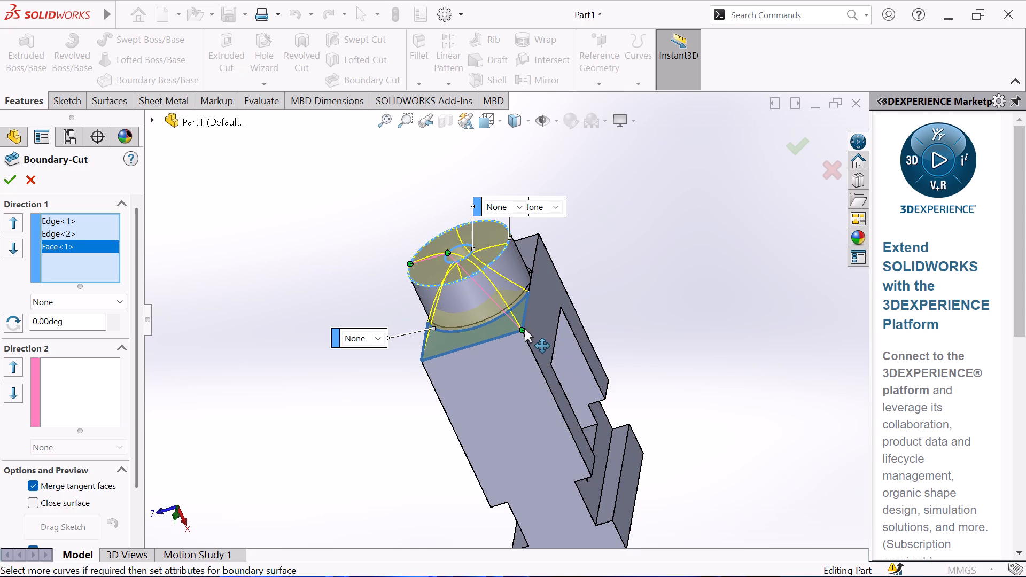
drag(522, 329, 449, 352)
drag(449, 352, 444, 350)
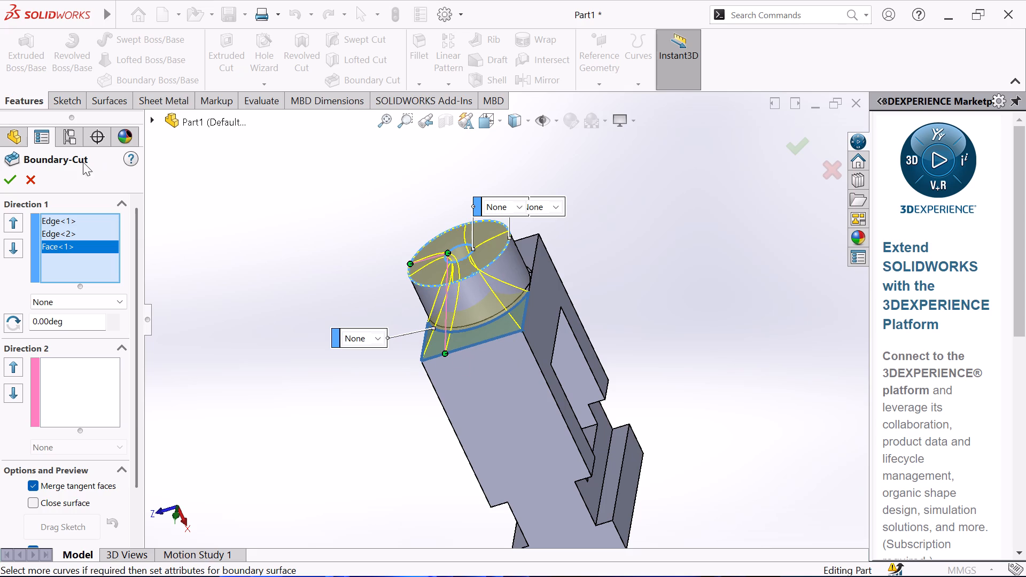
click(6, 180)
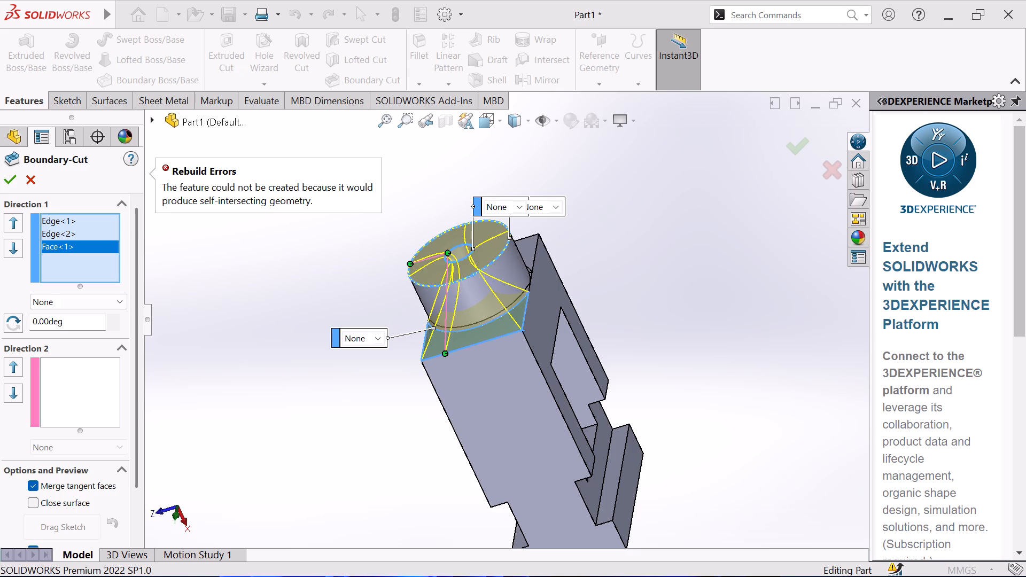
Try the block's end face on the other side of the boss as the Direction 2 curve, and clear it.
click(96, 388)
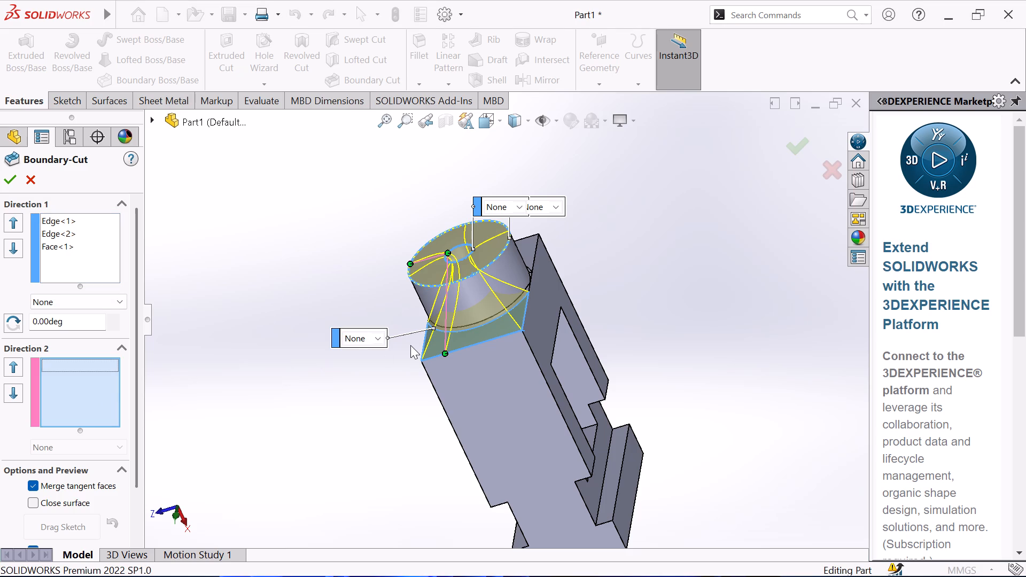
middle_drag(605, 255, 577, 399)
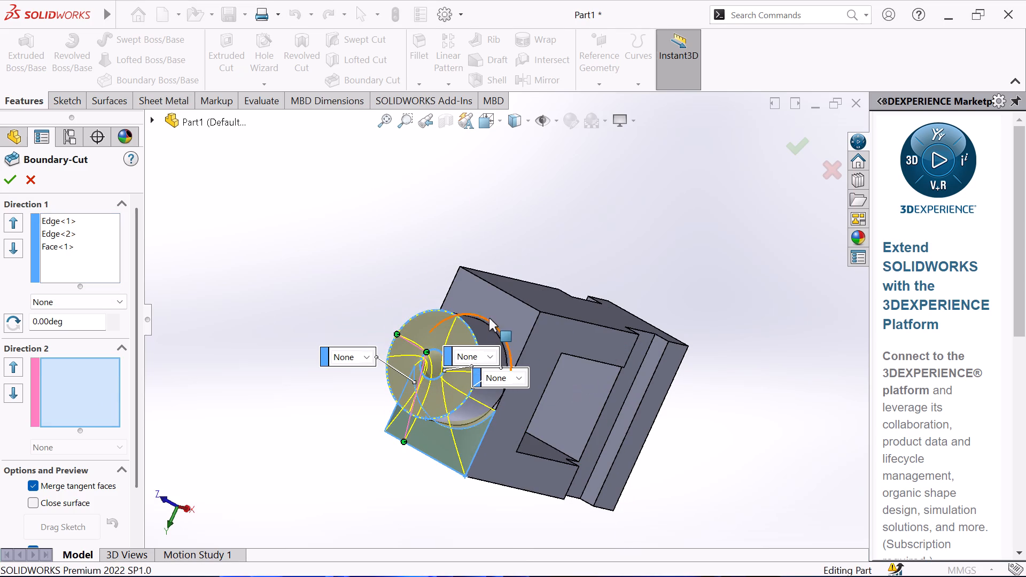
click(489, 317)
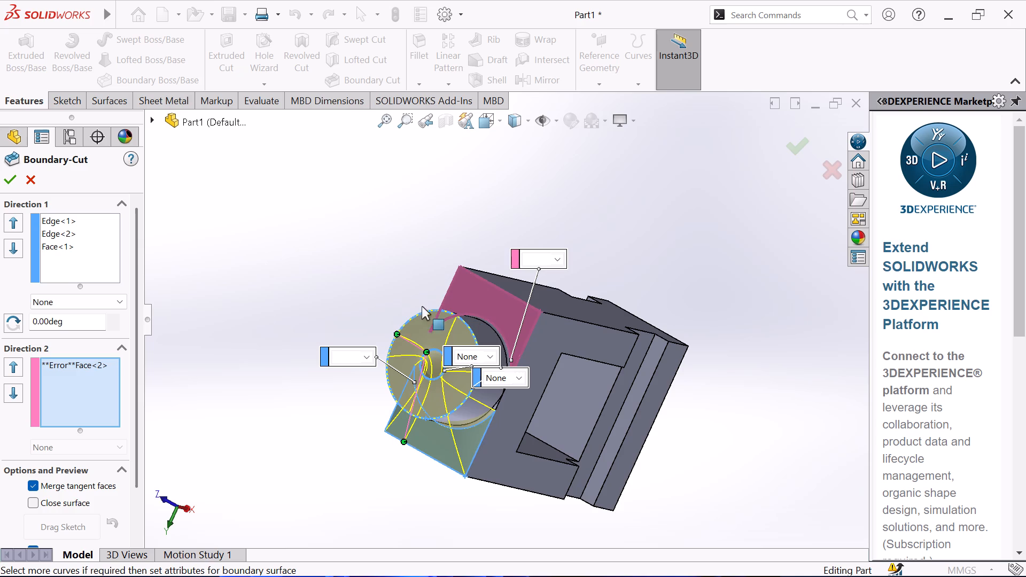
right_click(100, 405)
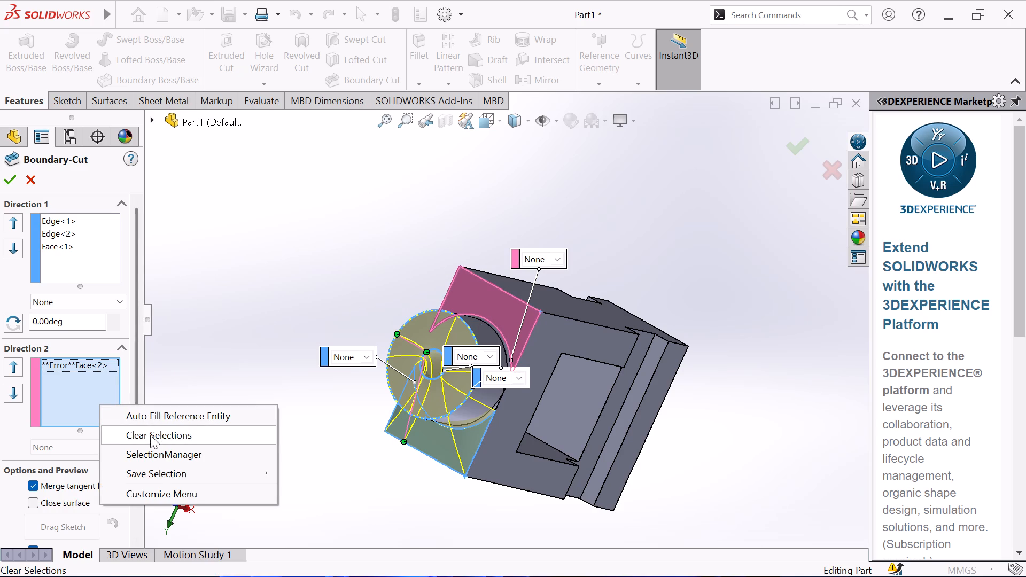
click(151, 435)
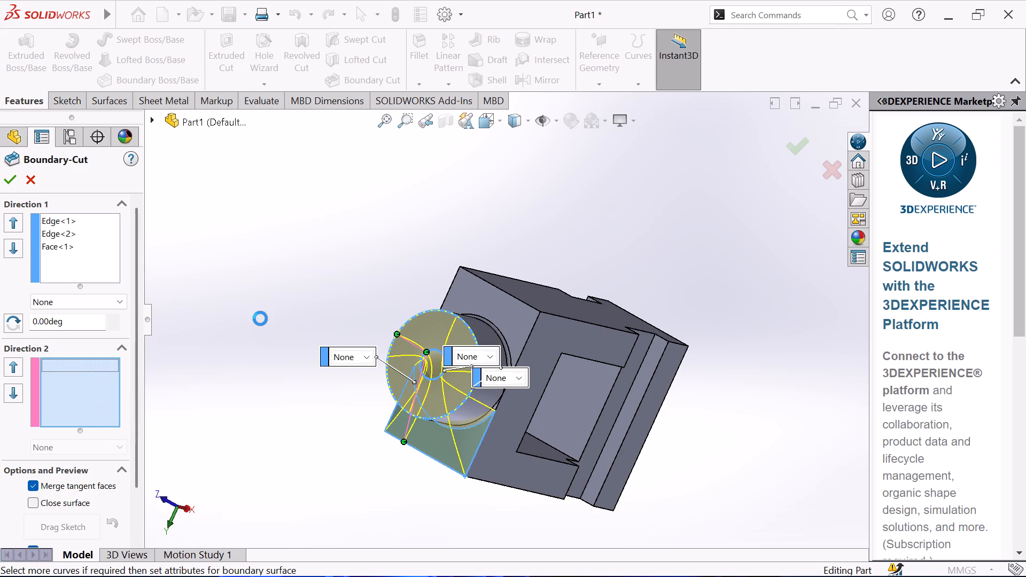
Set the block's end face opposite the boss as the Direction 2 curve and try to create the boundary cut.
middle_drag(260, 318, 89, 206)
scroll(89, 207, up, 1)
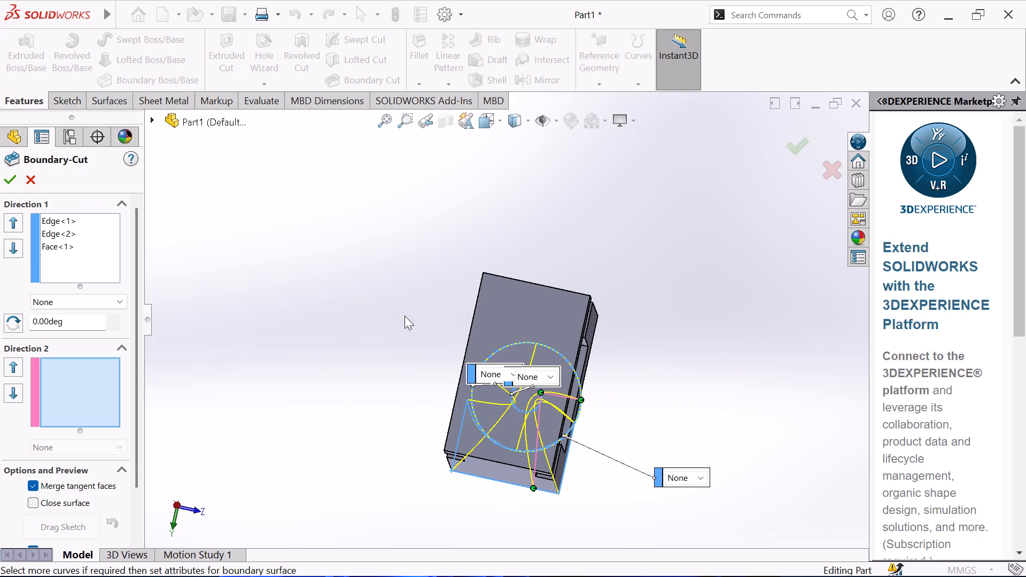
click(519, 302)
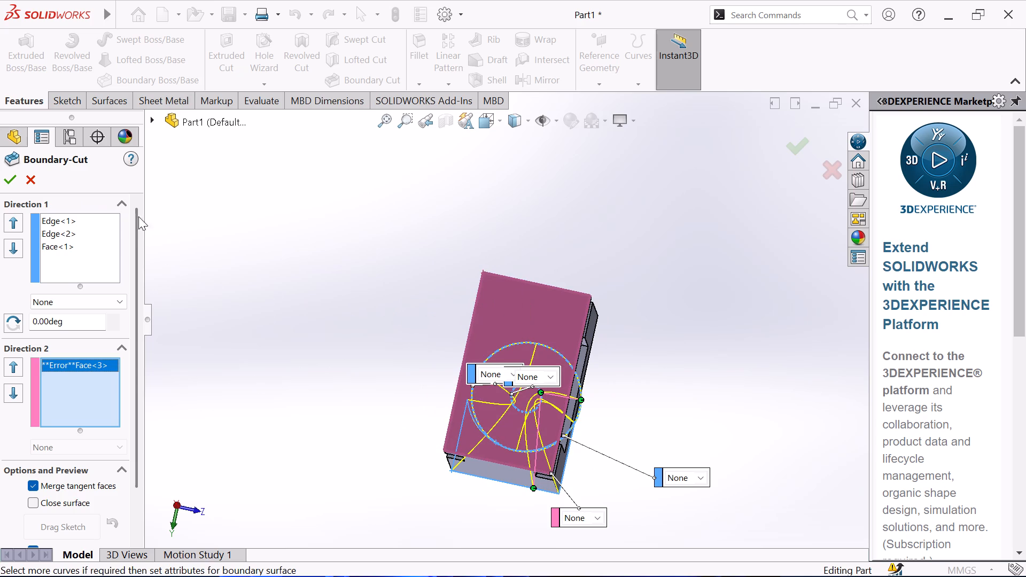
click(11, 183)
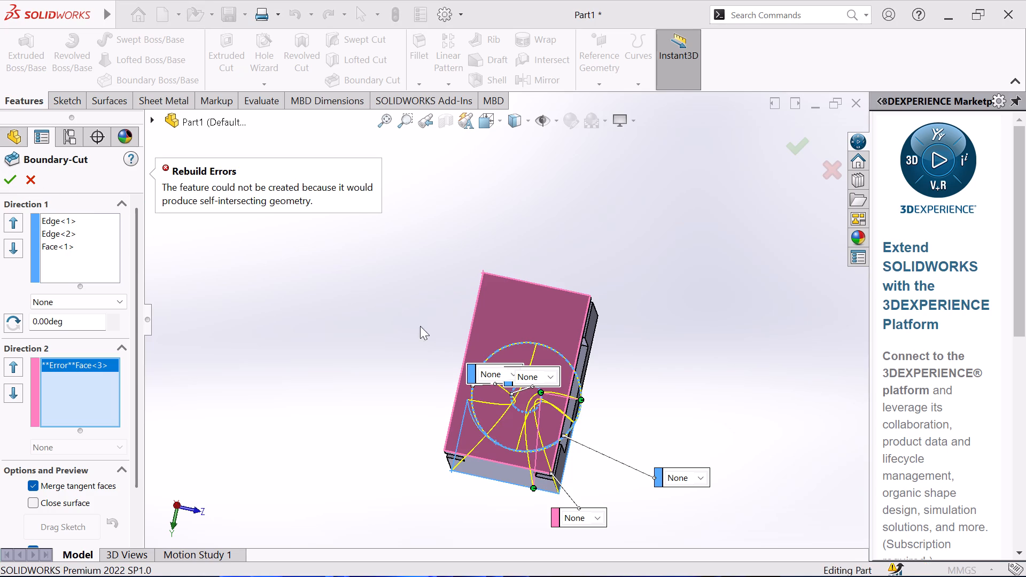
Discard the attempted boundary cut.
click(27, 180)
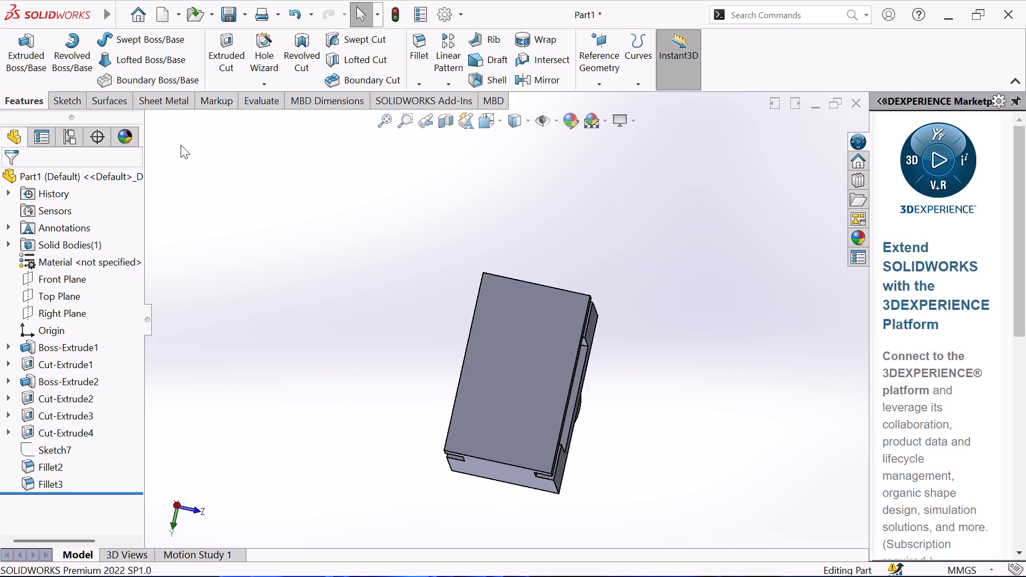
Examine the block's opening, slots and side cylinder from several angles and two corner views of the view selector.
middle_drag(355, 184, 427, 194)
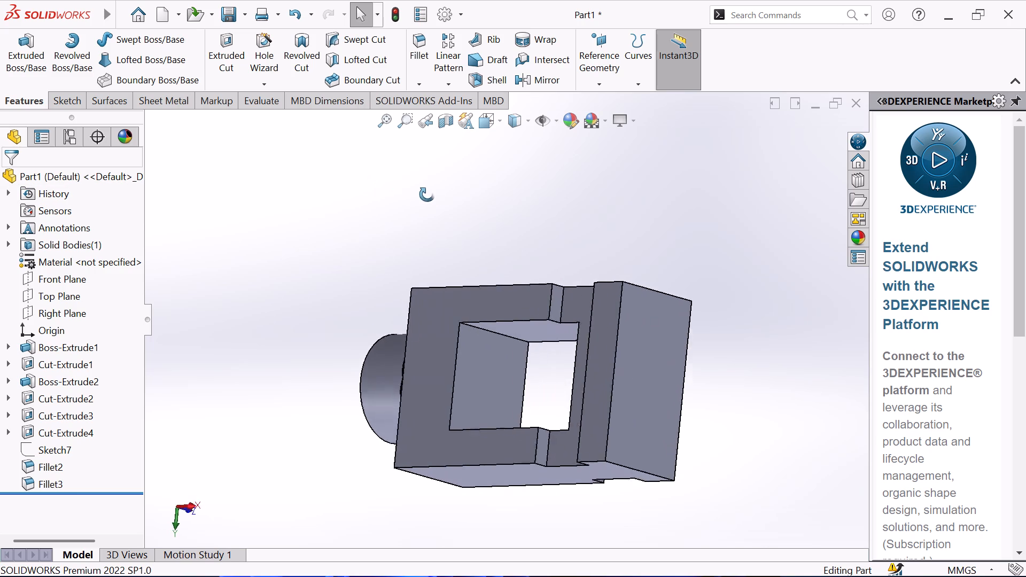
middle_drag(427, 194, 476, 311)
scroll(600, 275, down, 1)
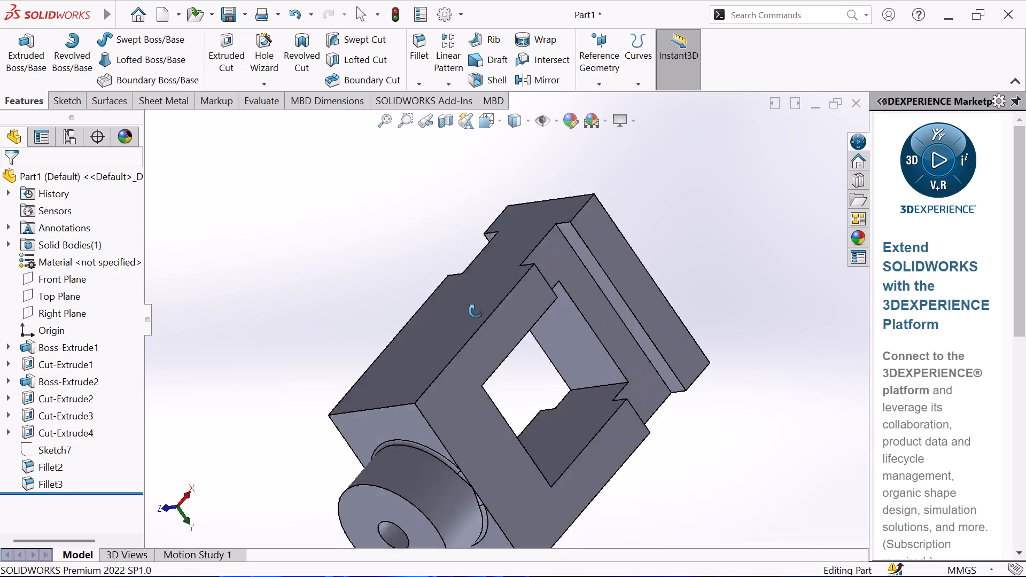
middle_drag(476, 311, 392, 252)
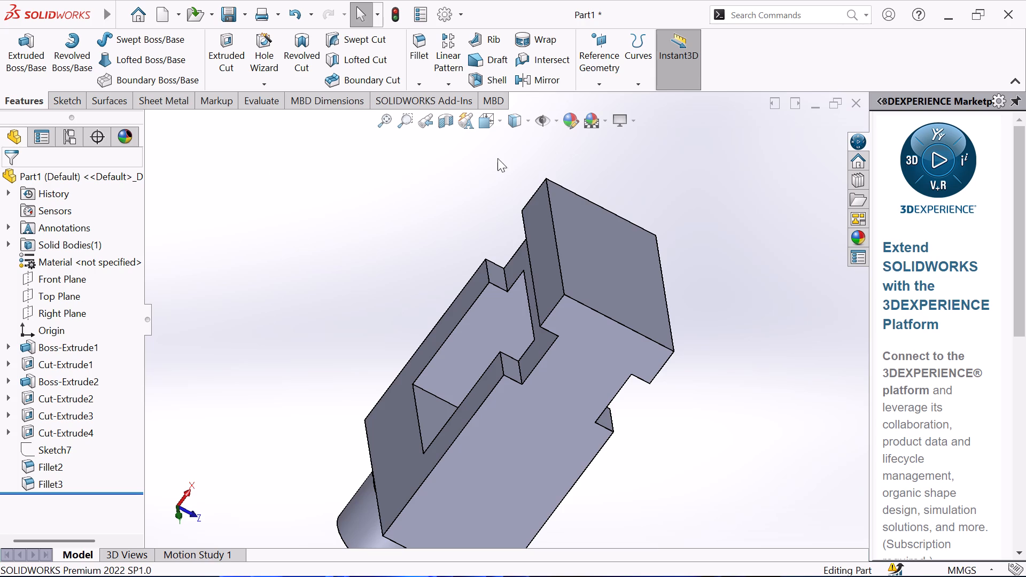
click(496, 116)
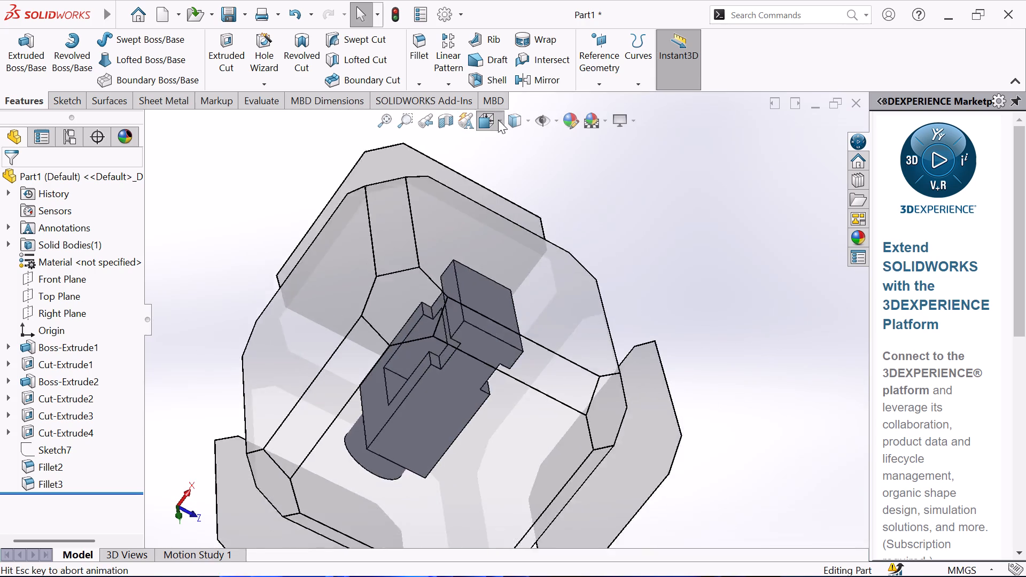
click(382, 327)
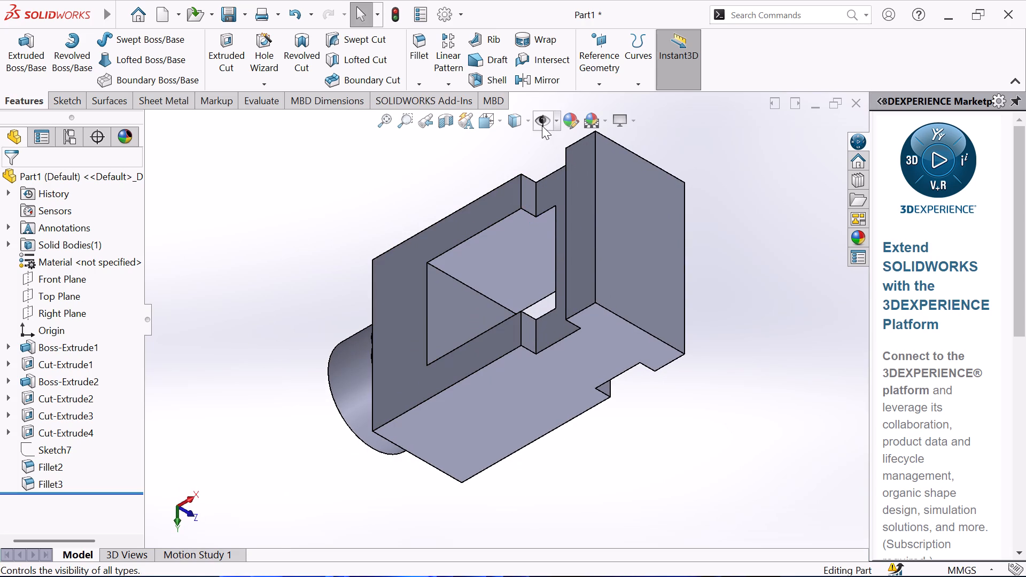
click(503, 122)
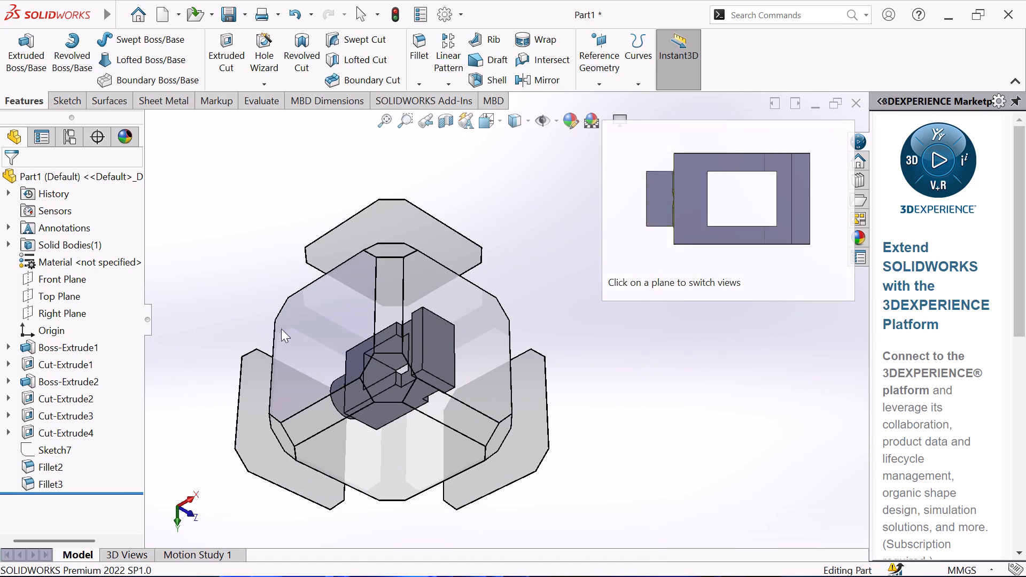
middle_drag(215, 307, 383, 253)
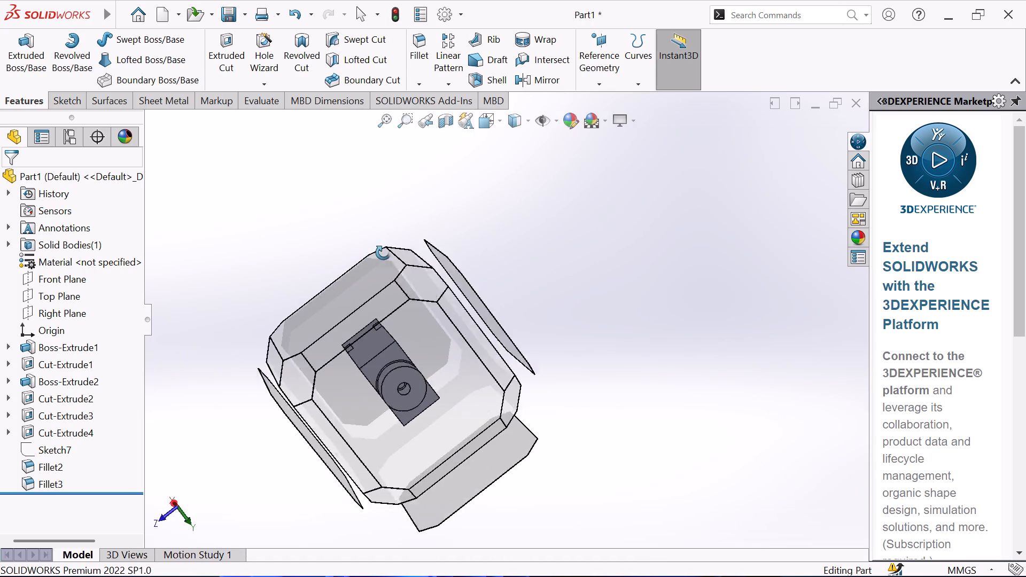
middle_drag(383, 253, 426, 173)
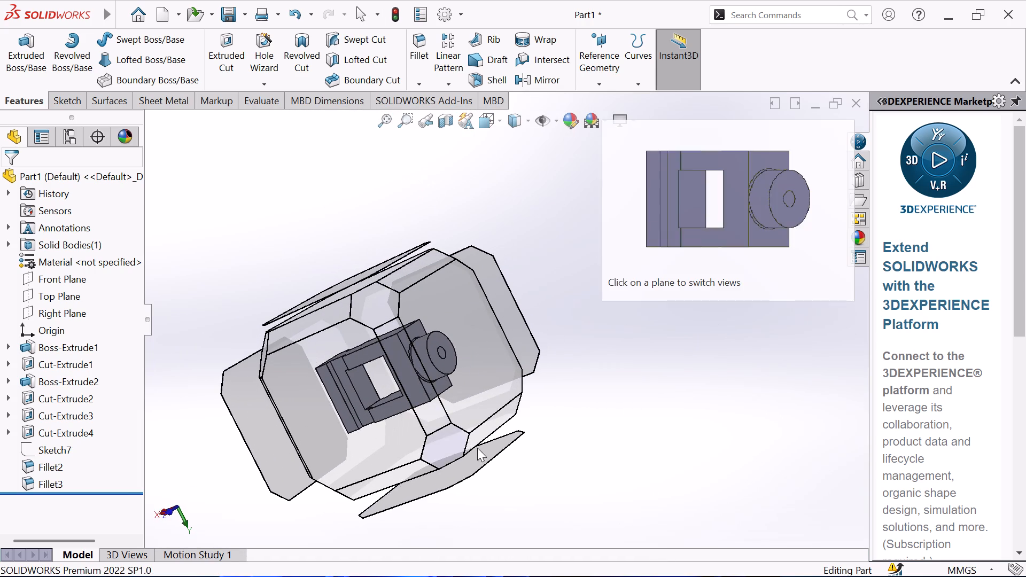
click(446, 446)
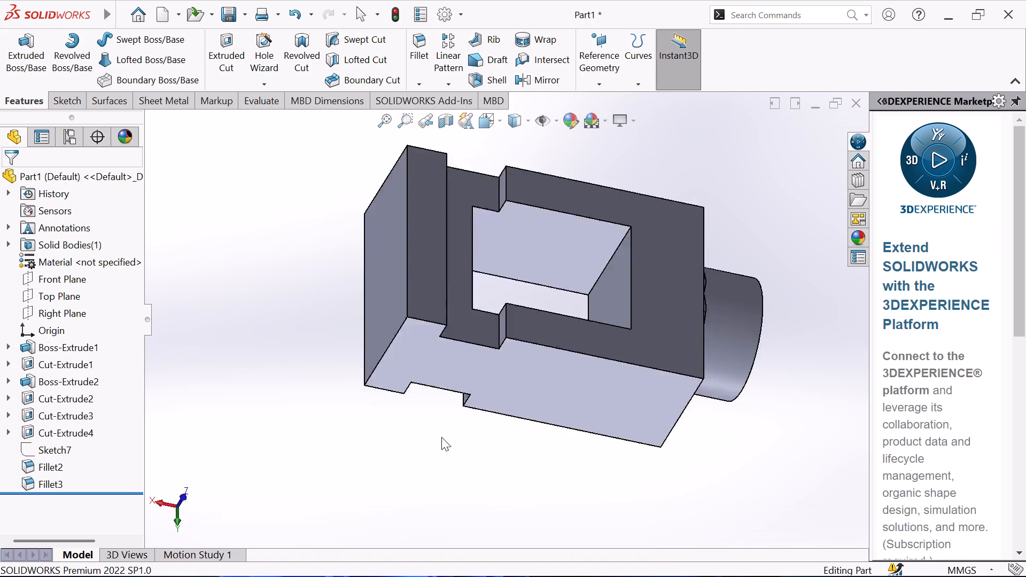
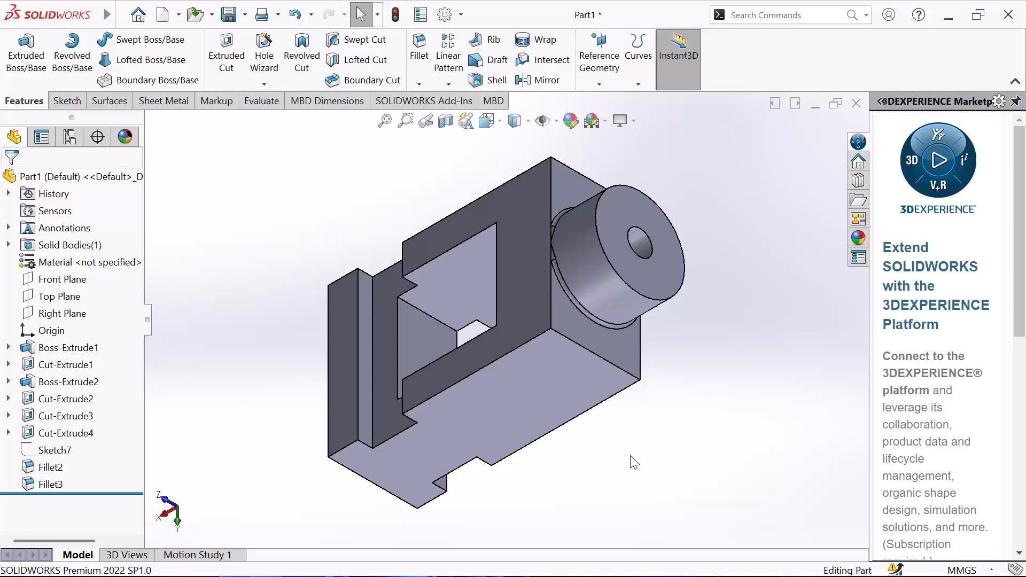
Delete the fillet around the inner end of the side cylinder's bore.
click(630, 455)
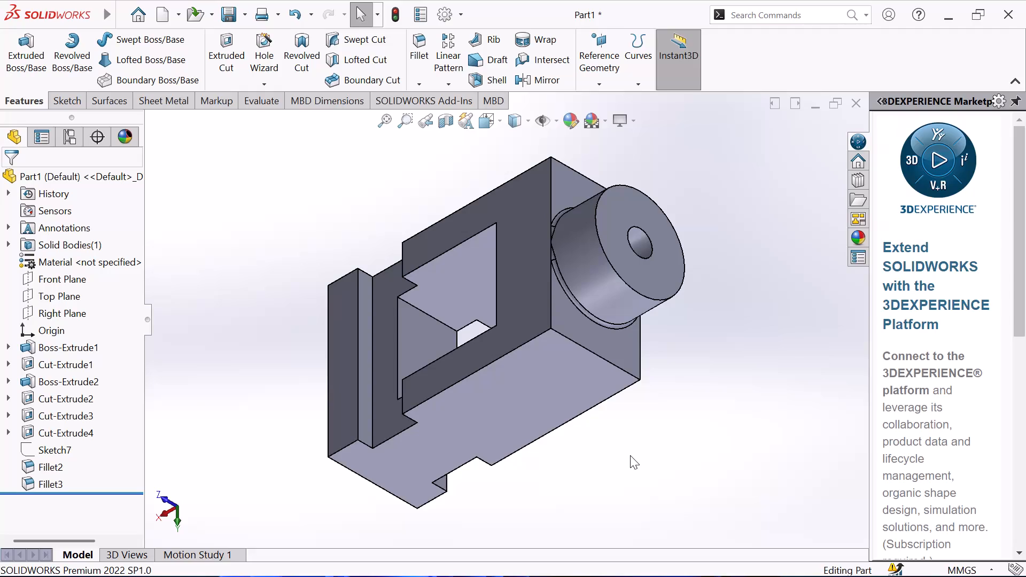
scroll(569, 316, up, 3)
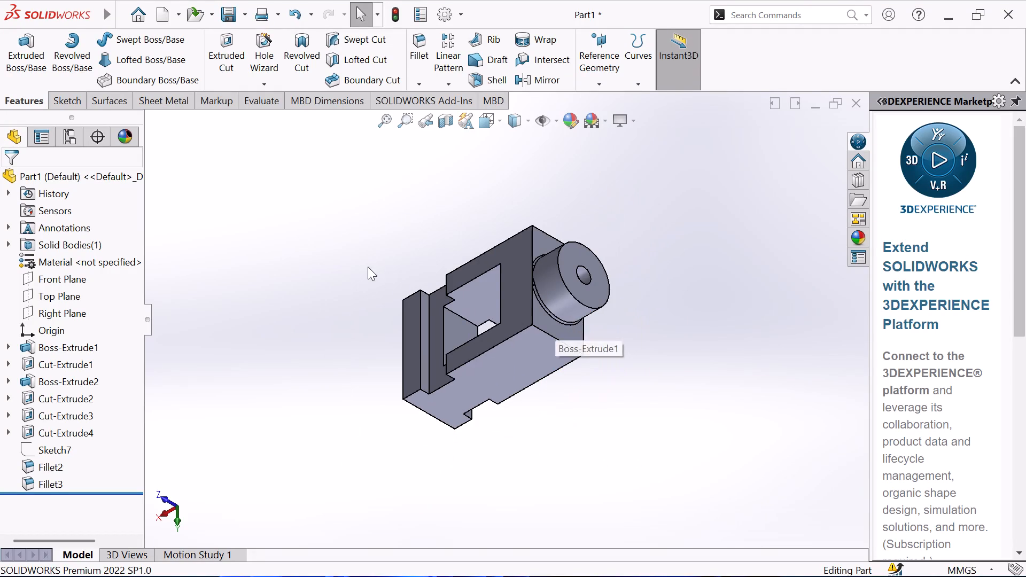
middle_drag(368, 267, 528, 178)
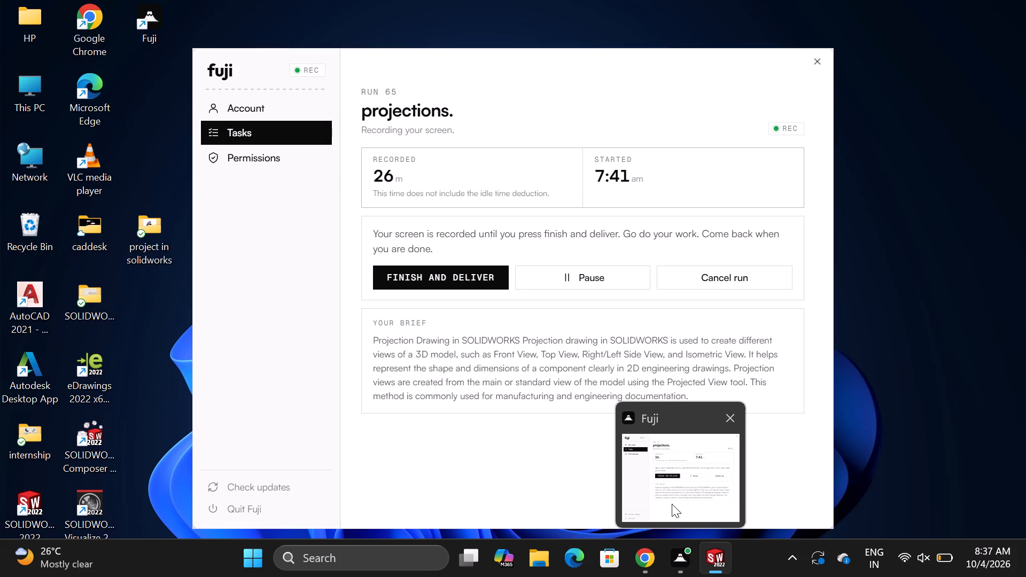
middle_drag(456, 236, 558, 138)
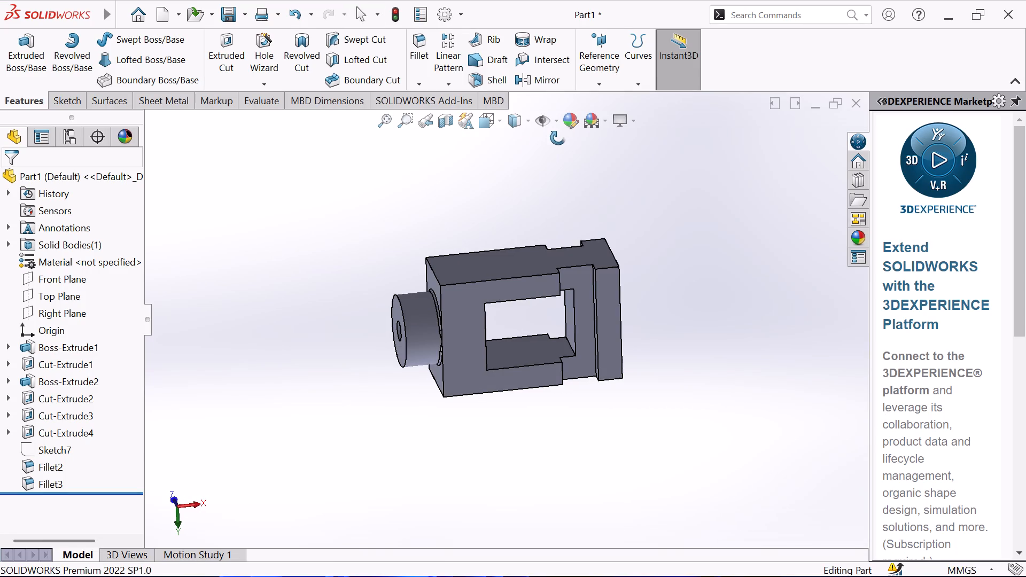
middle_drag(558, 138, 558, 138)
scroll(546, 303, down, 3)
middle_drag(380, 328, 458, 308)
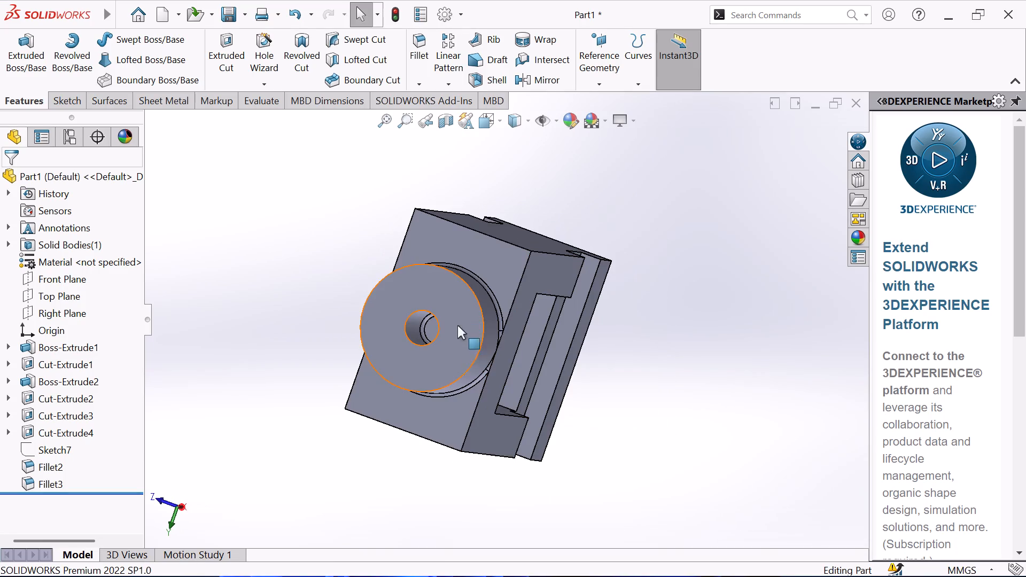
scroll(456, 358, down, 3)
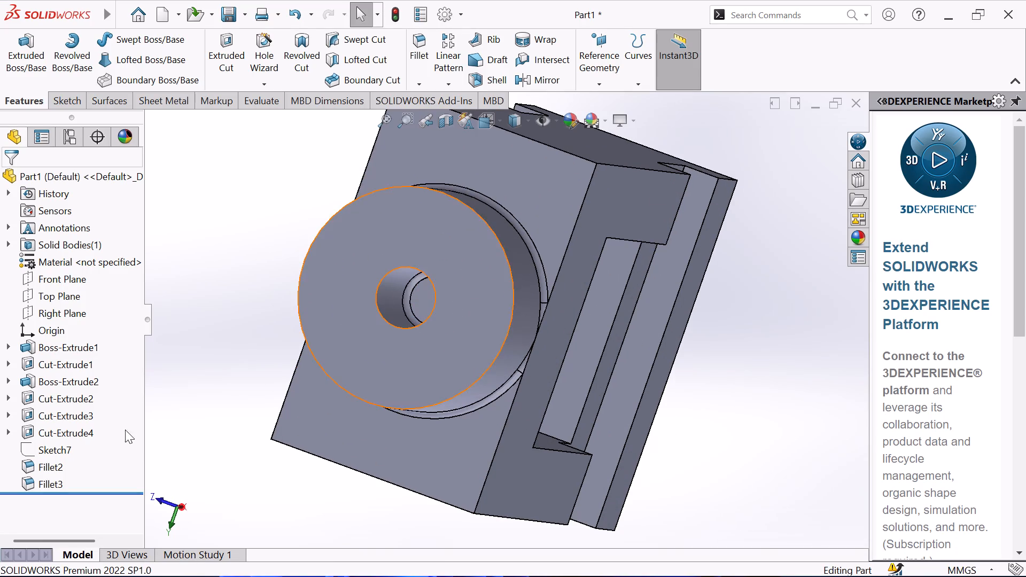
click(45, 469)
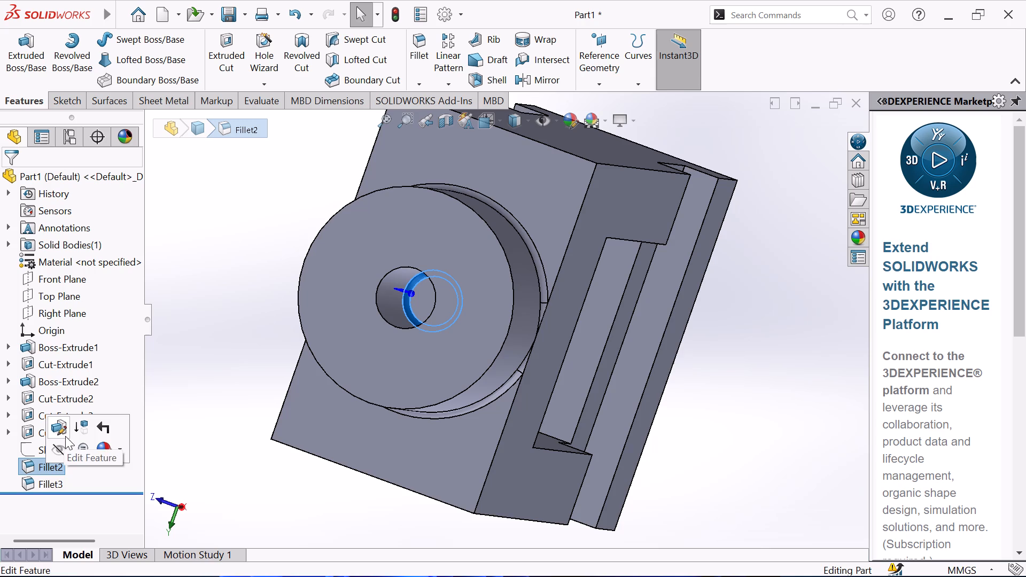
right_click(198, 269)
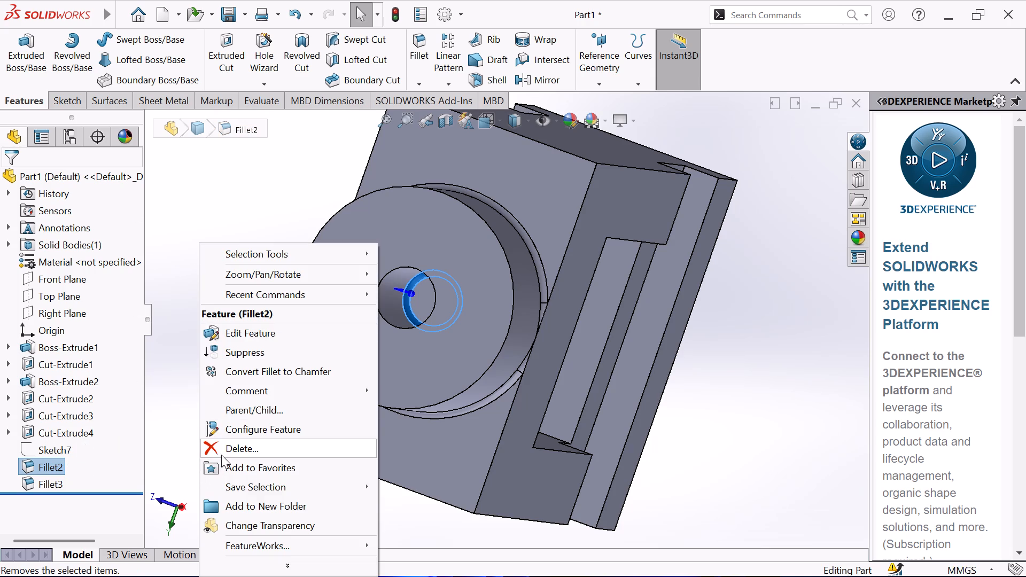
click(227, 450)
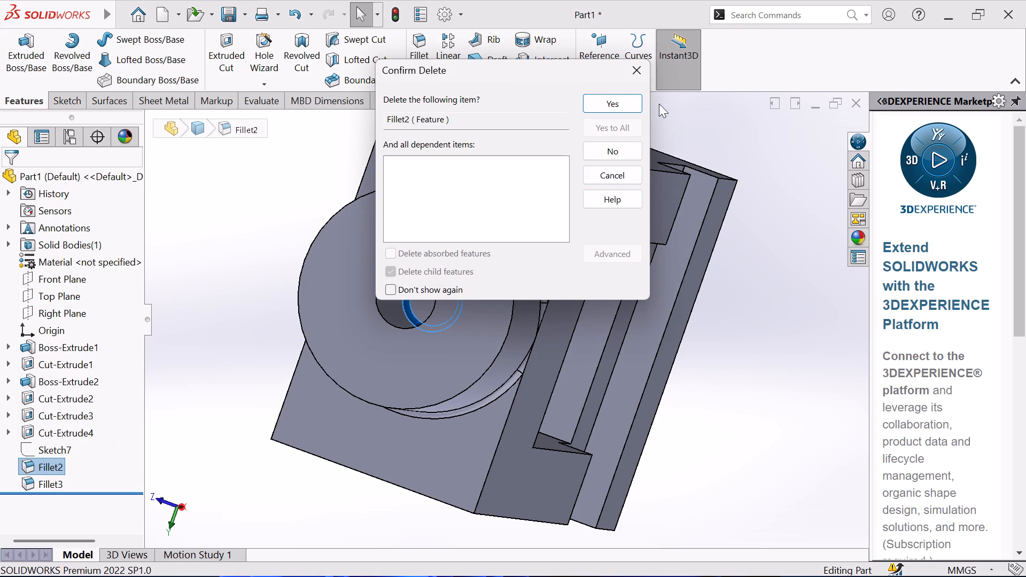
click(616, 97)
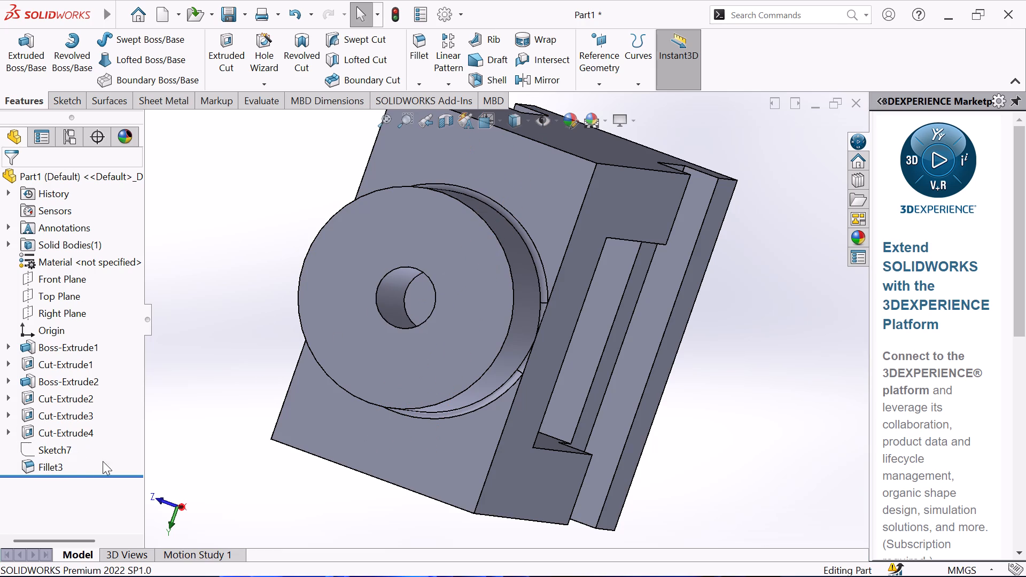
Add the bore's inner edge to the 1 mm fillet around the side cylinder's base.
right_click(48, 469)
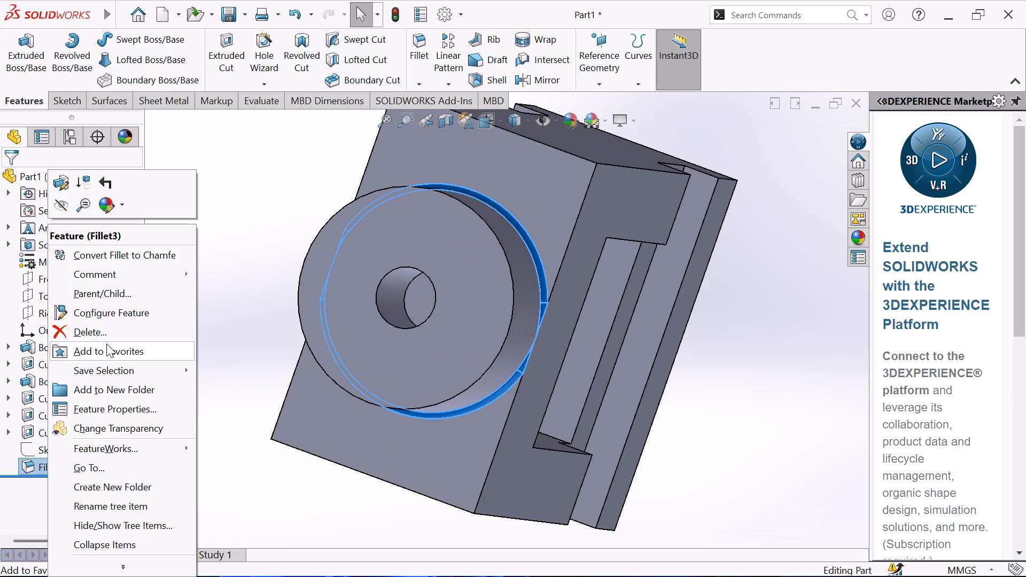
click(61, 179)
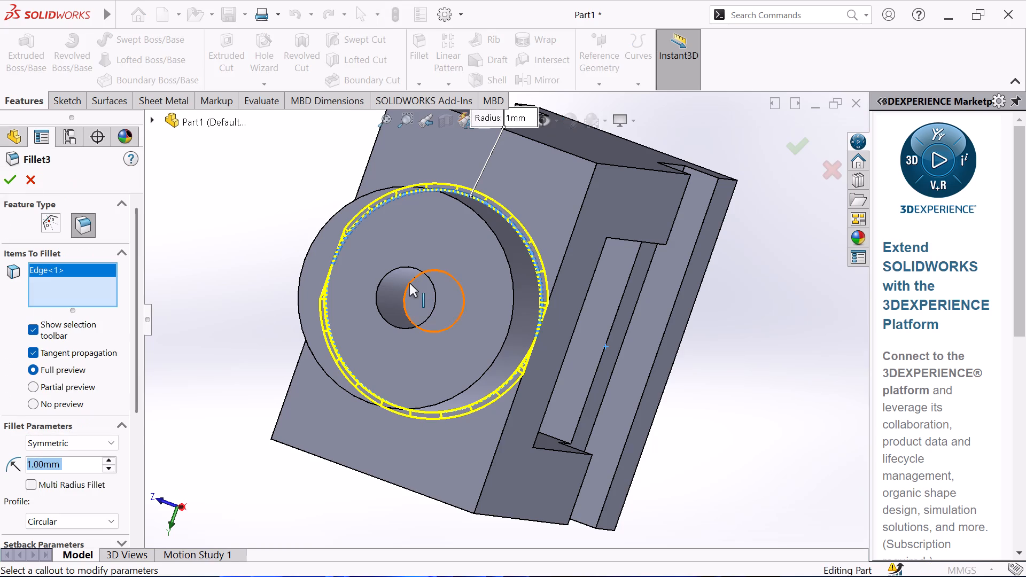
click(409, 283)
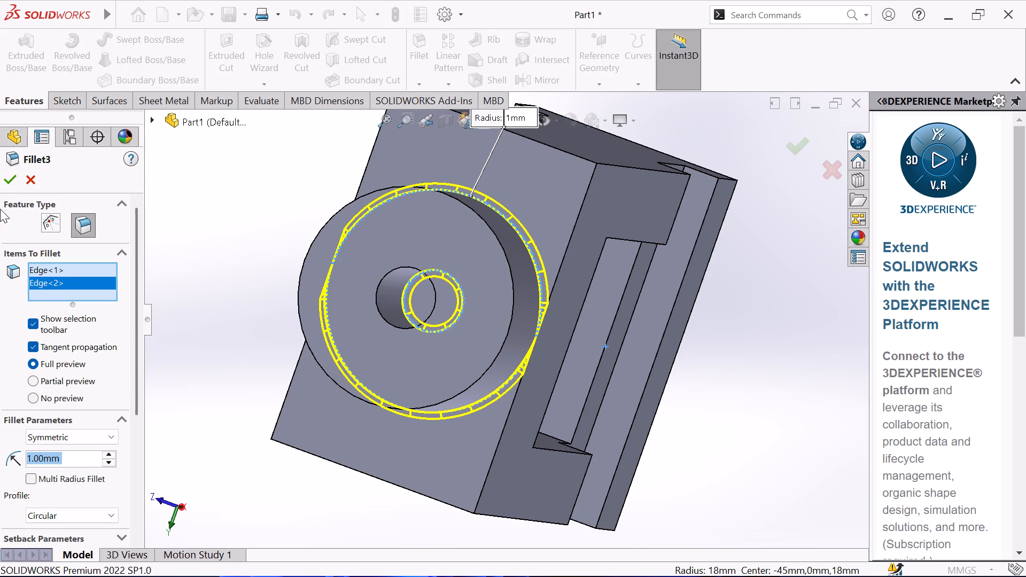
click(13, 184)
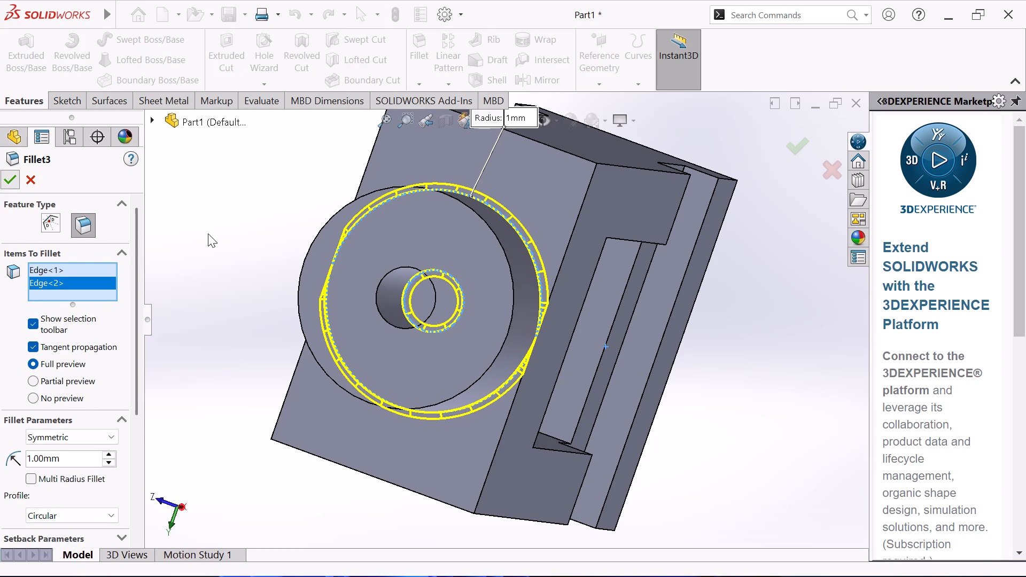
Delete the remaining fillet feature, which rounds the side cylinder's base and the bore's inner edge.
middle_drag(208, 377, 255, 322)
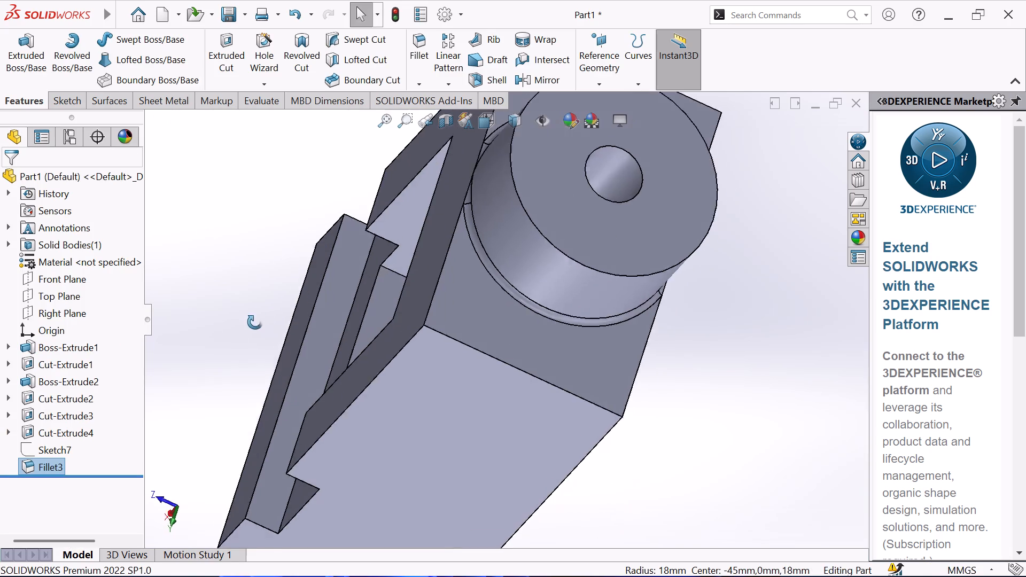
middle_drag(255, 322, 264, 313)
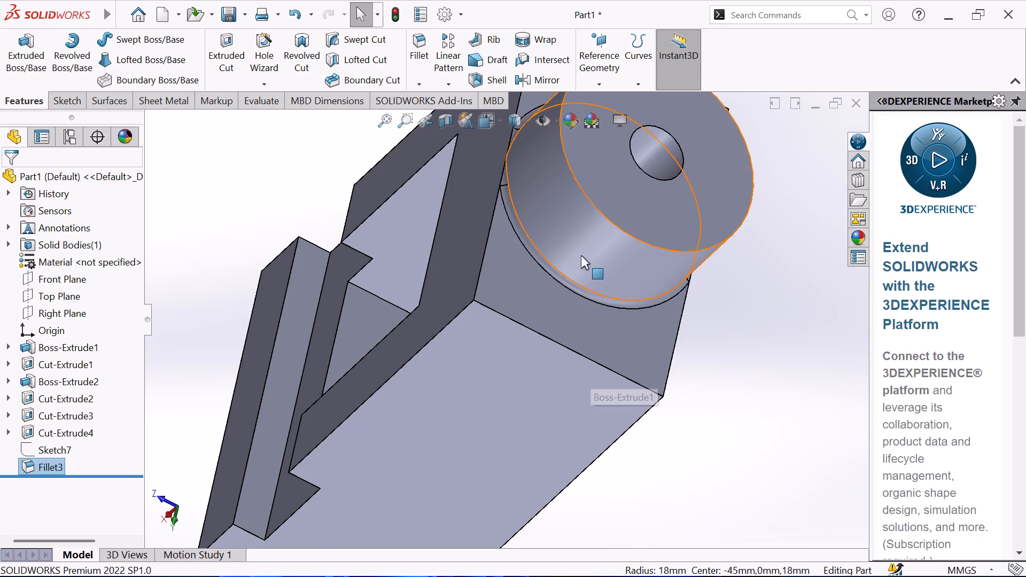
scroll(553, 239, up, 3)
middle_drag(408, 228, 468, 206)
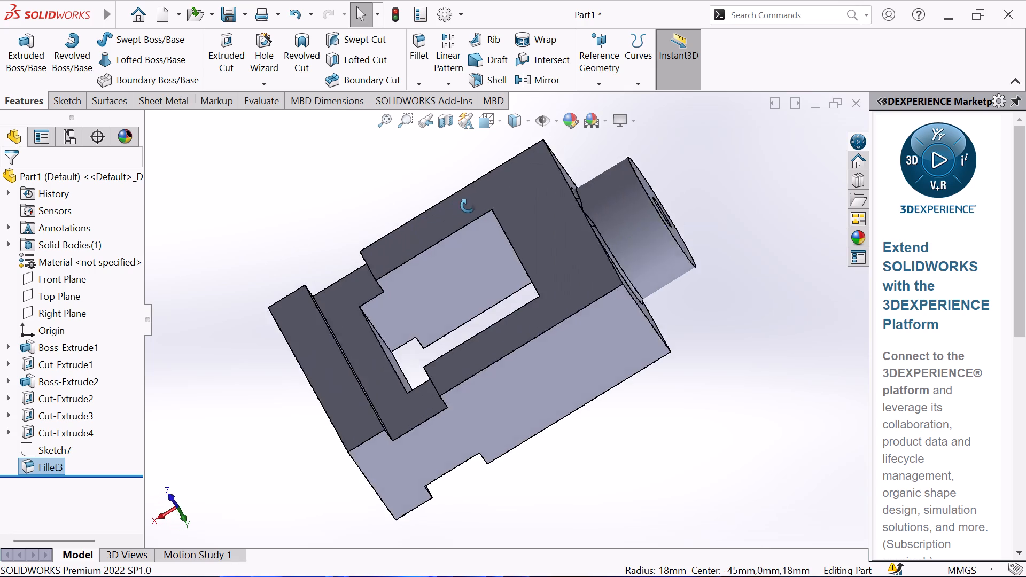
middle_drag(468, 206, 476, 200)
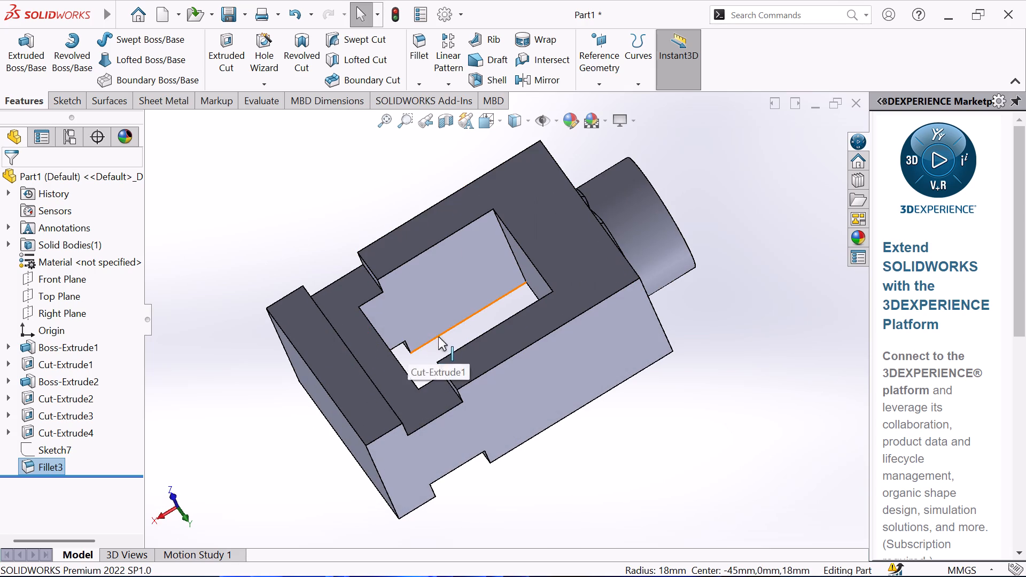
middle_drag(763, 272, 694, 280)
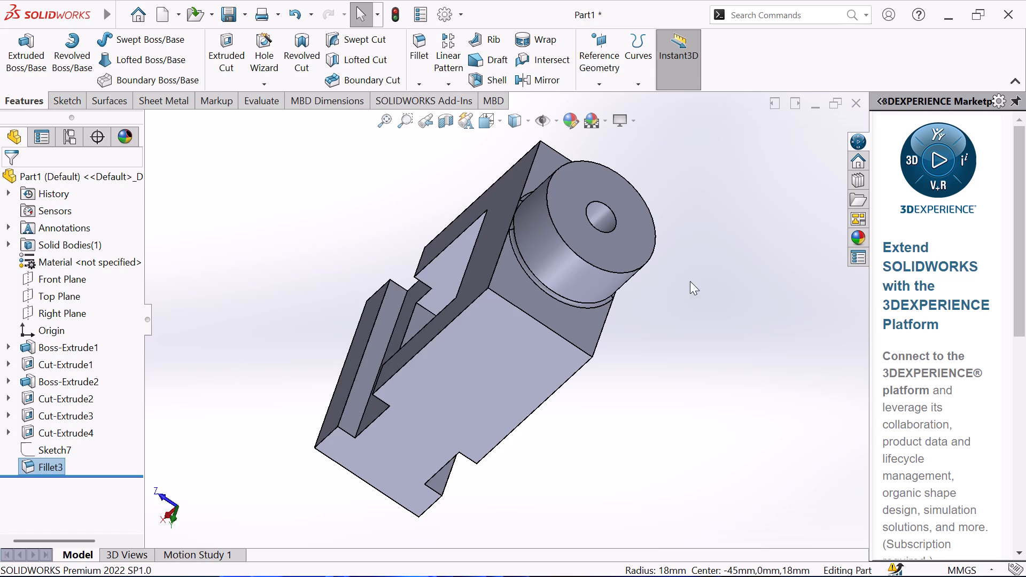
right_click(38, 467)
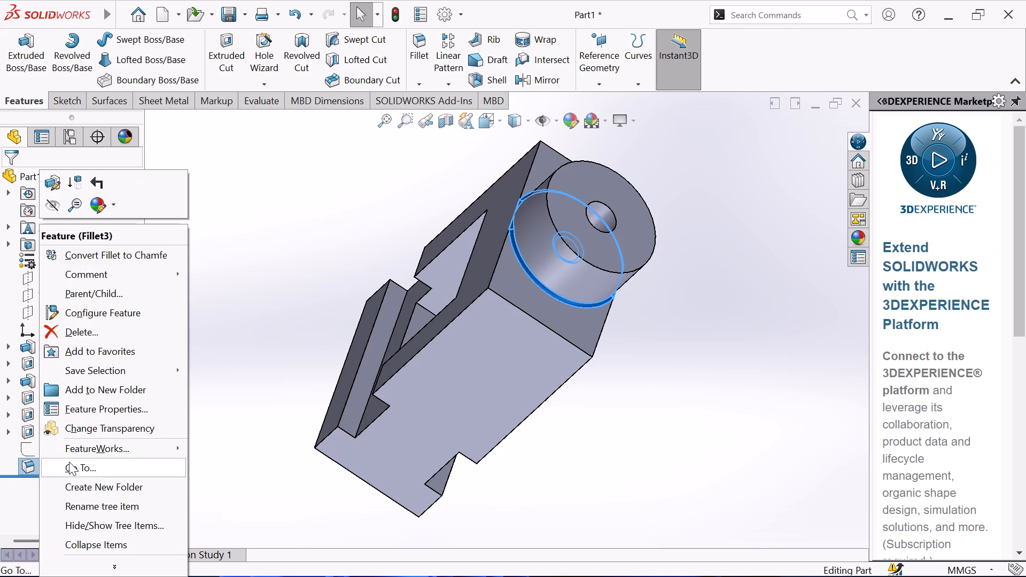
click(131, 329)
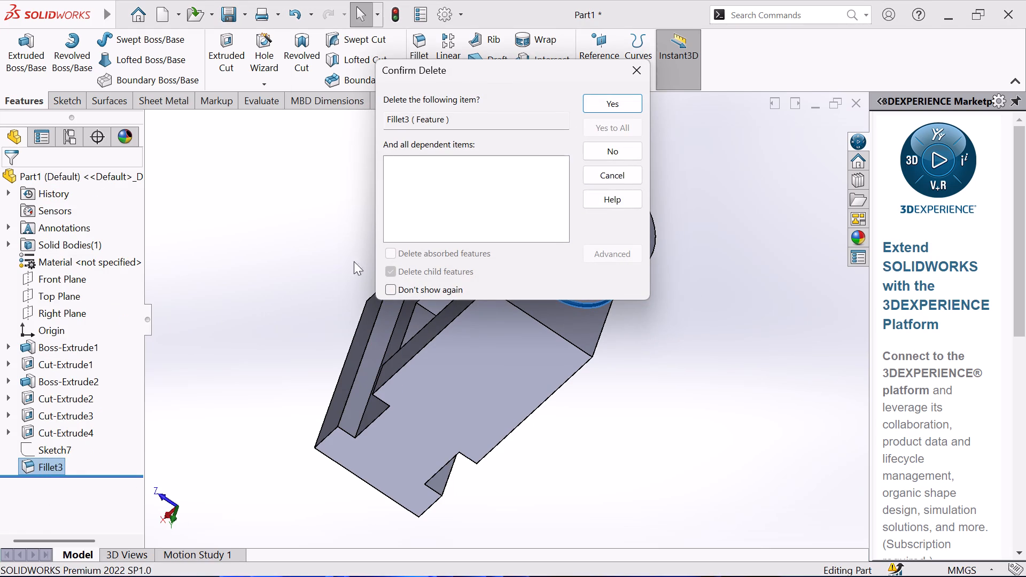
click(628, 98)
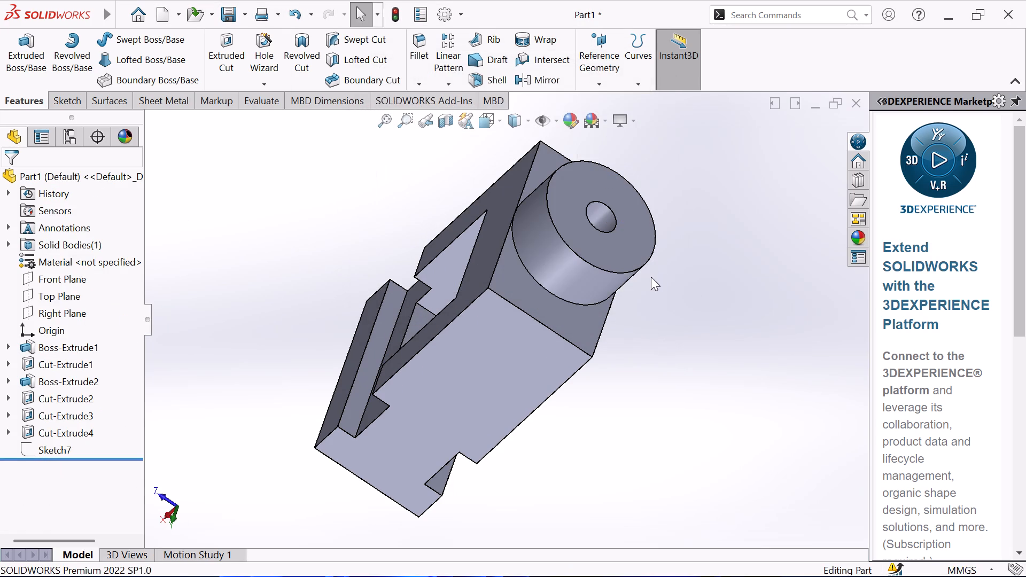
Apply a light peach colour, RGB 254, 222, 194, to the whole part in all display states.
middle_drag(655, 280, 472, 371)
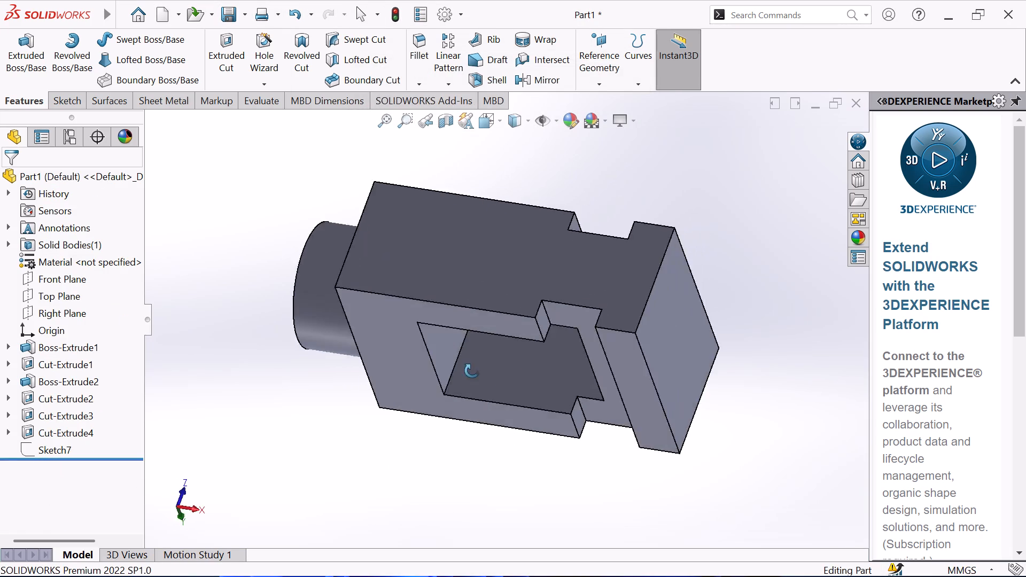
middle_drag(472, 371, 185, 474)
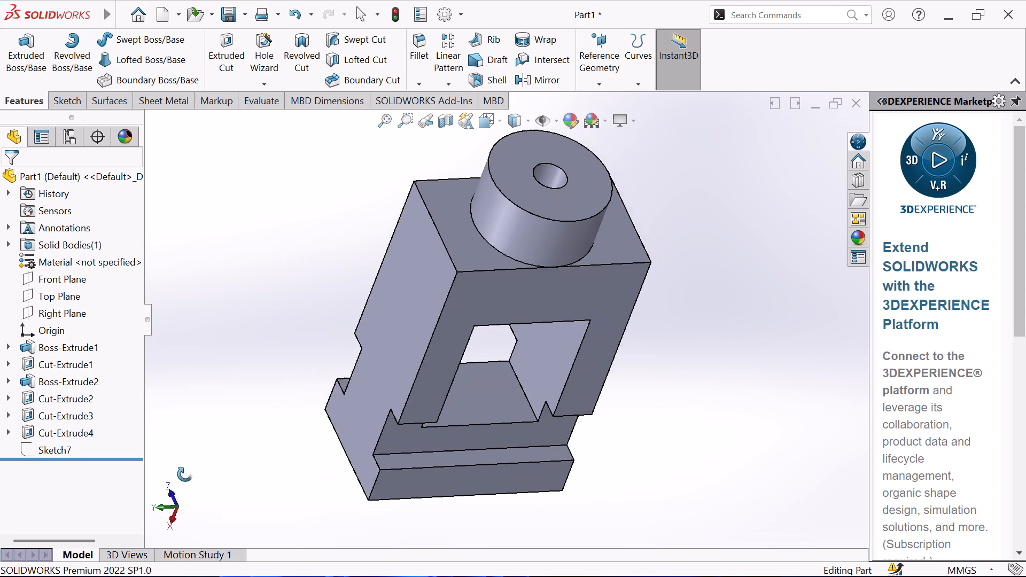
middle_drag(185, 474, 186, 473)
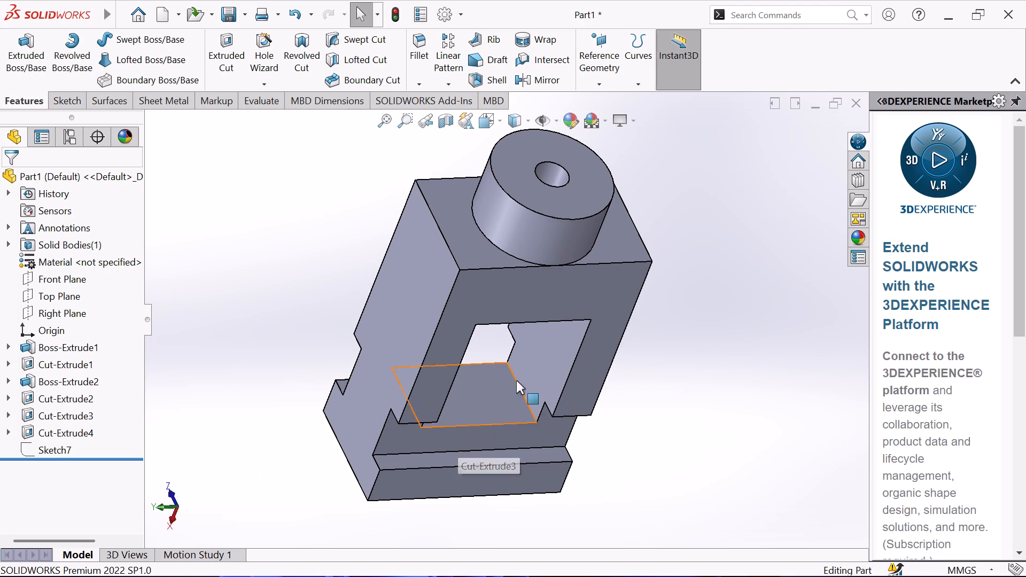
click(574, 124)
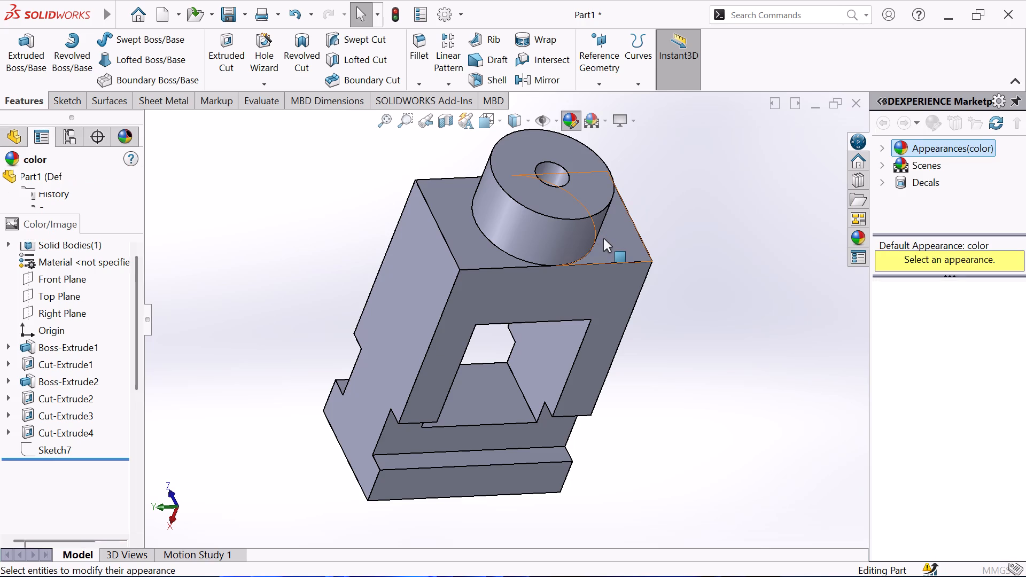
click(565, 239)
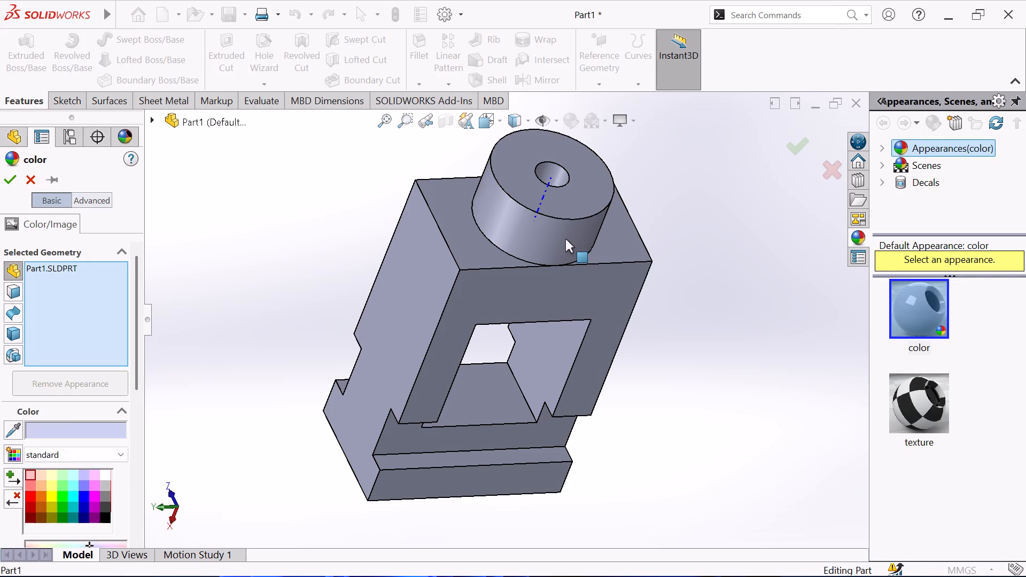
scroll(82, 489, down, 3)
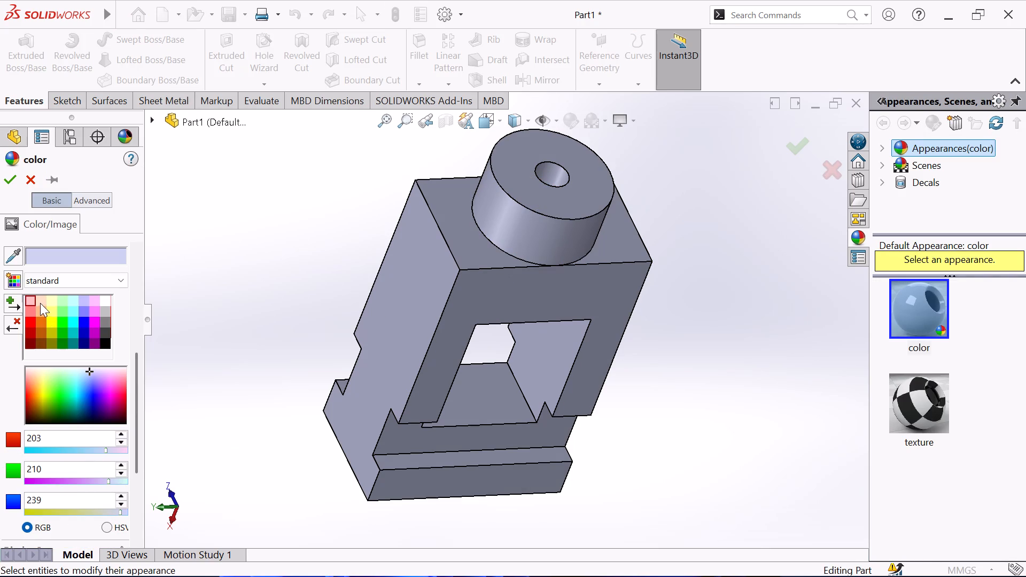
click(40, 302)
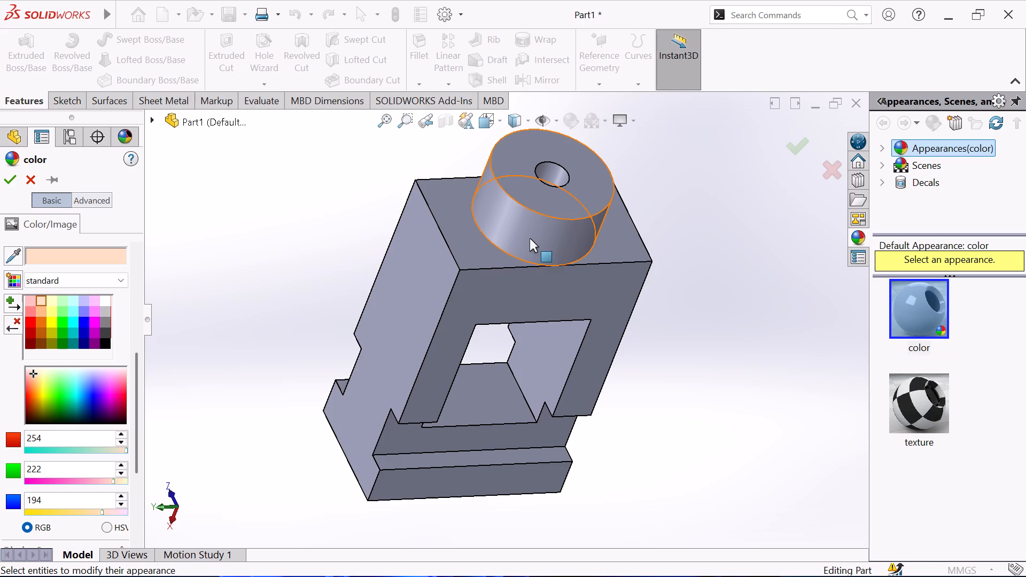
click(535, 228)
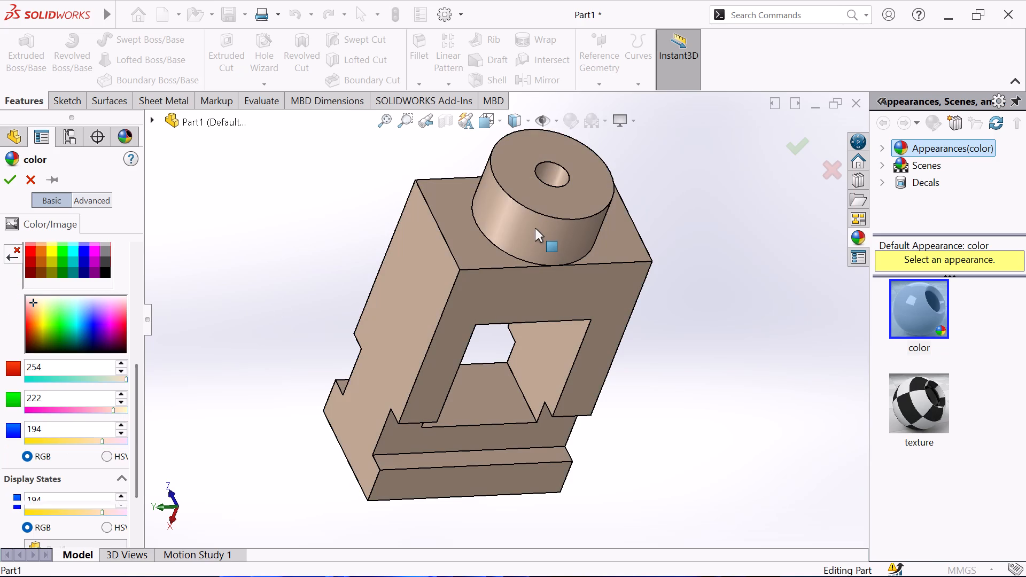
click(535, 228)
click(536, 227)
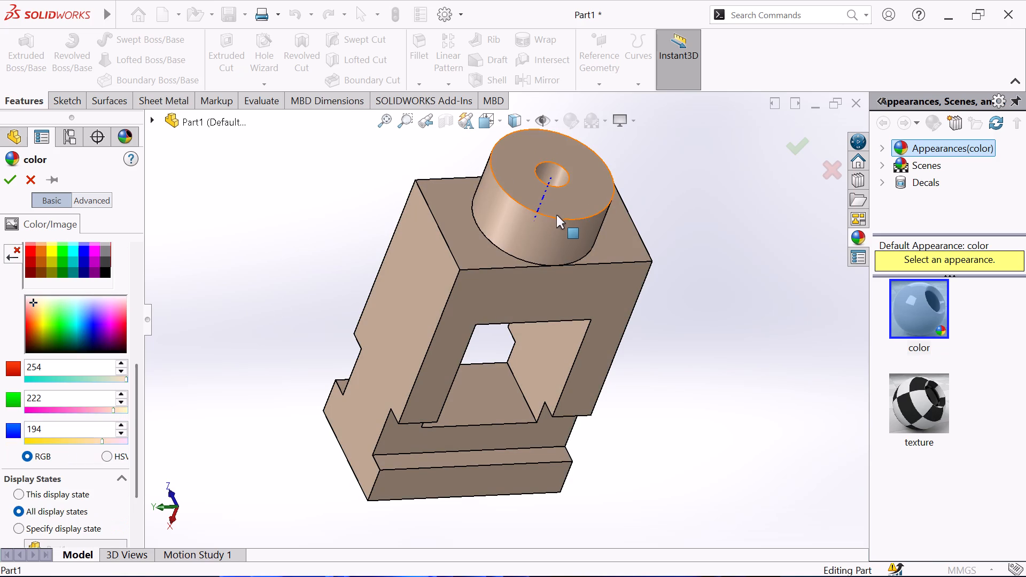
click(11, 181)
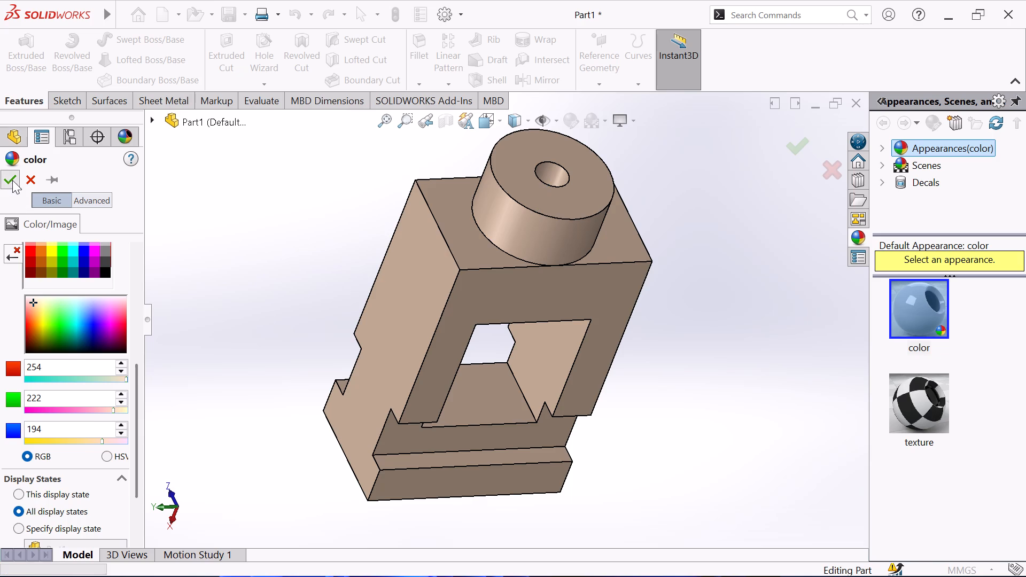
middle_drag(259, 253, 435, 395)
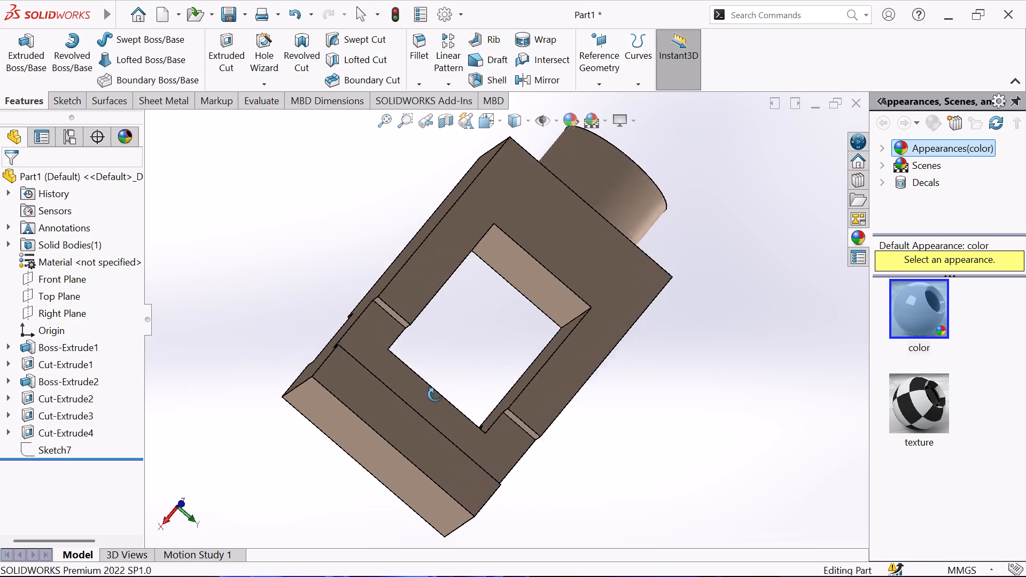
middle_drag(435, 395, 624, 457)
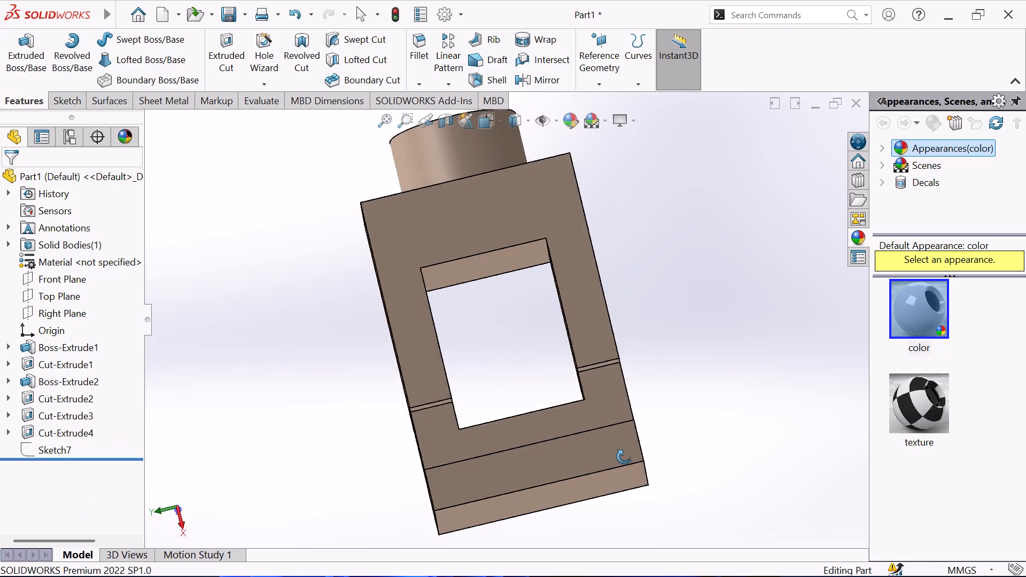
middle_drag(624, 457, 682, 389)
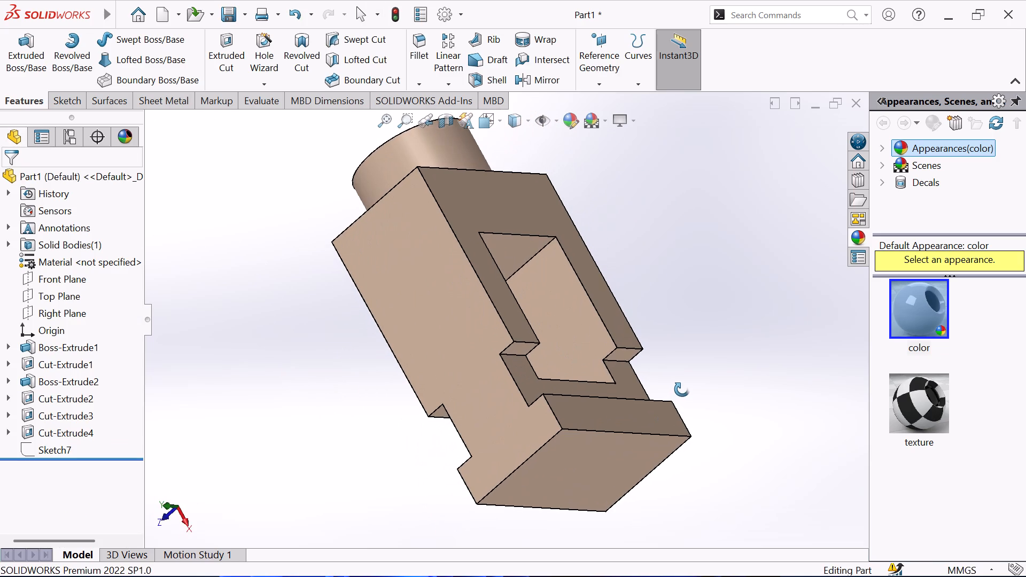
Examine the coloured part from all sides, including its opening, slots and bored side cylinder.
middle_drag(682, 389, 330, 415)
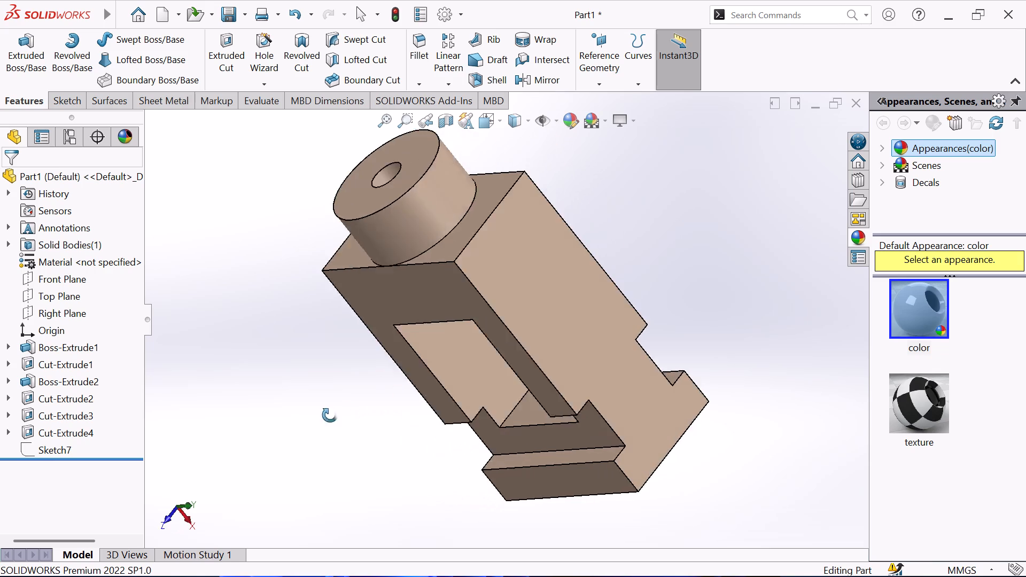
middle_drag(330, 415, 242, 428)
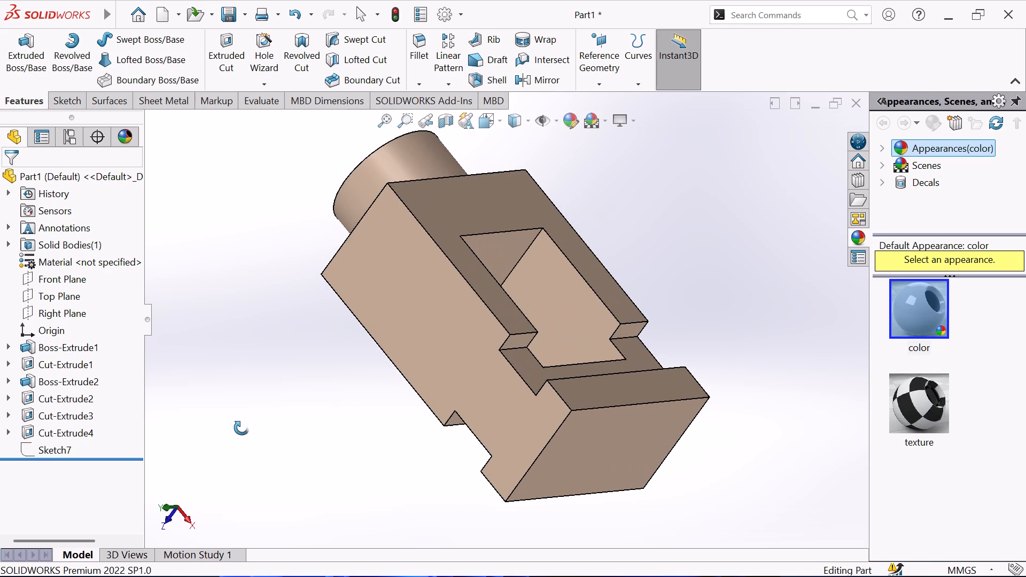
middle_drag(242, 428, 308, 345)
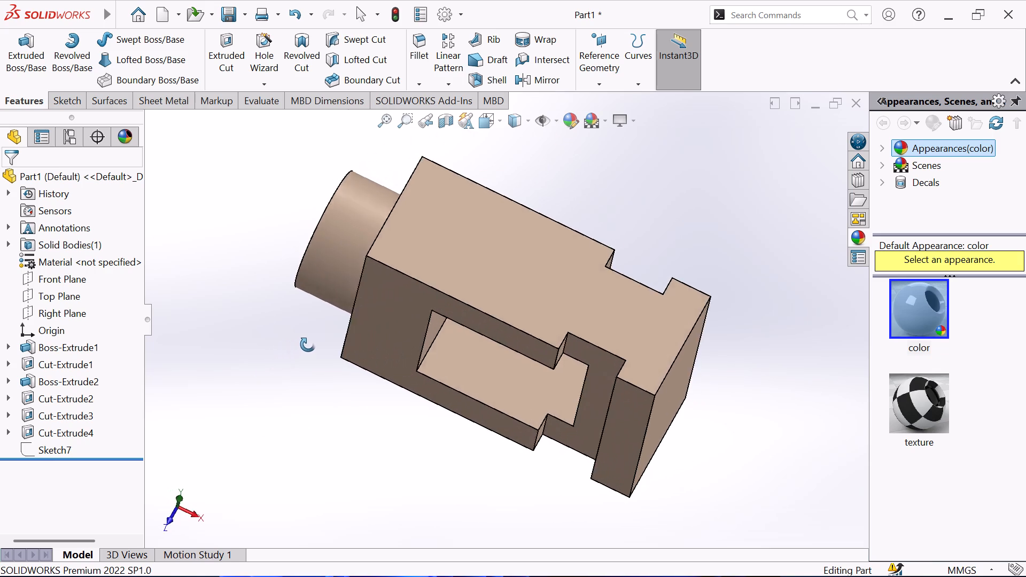
middle_drag(308, 345, 383, 326)
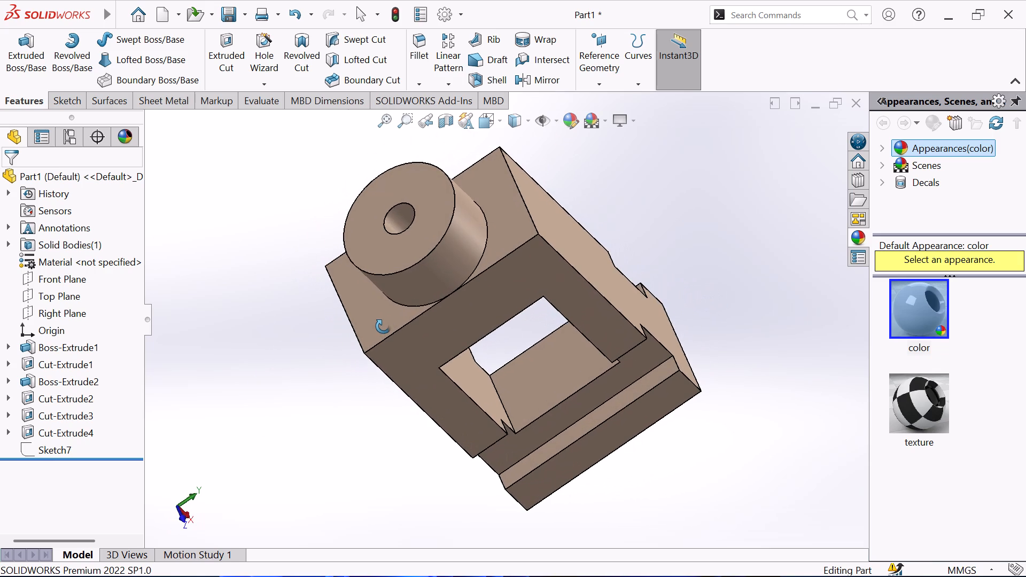
middle_drag(383, 326, 461, 299)
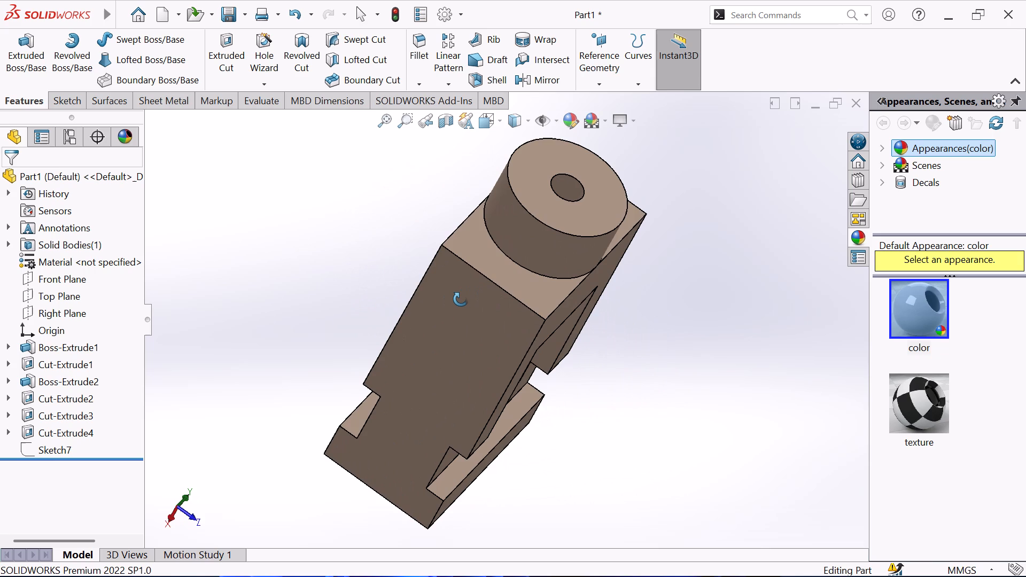
middle_drag(461, 299, 516, 280)
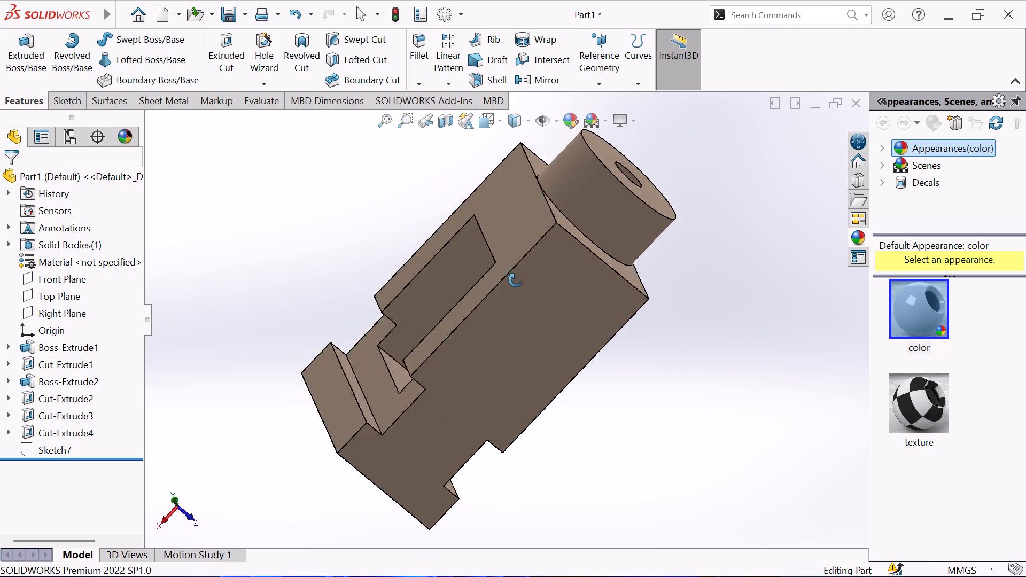
middle_drag(516, 280, 588, 329)
middle_drag(512, 372, 411, 422)
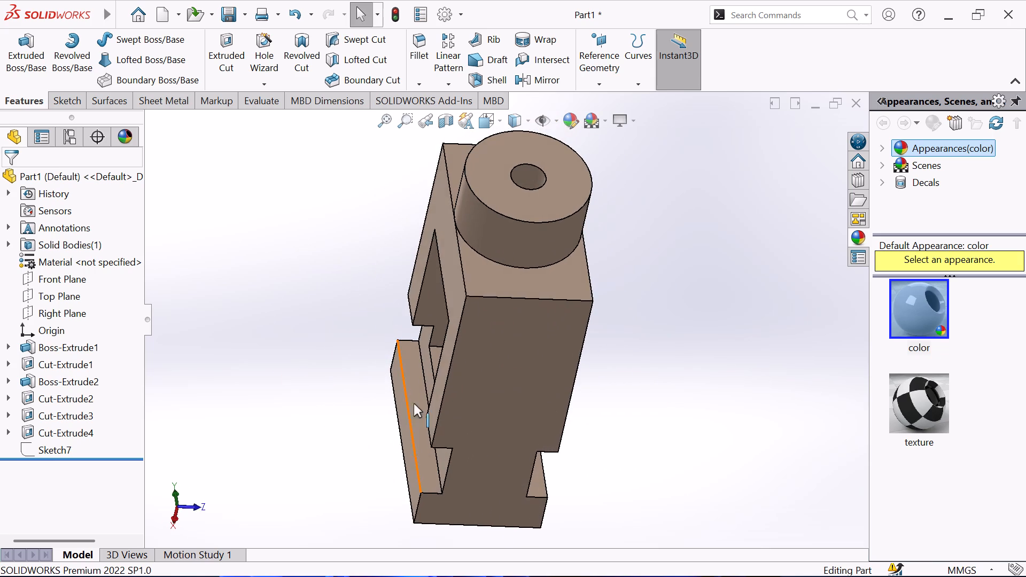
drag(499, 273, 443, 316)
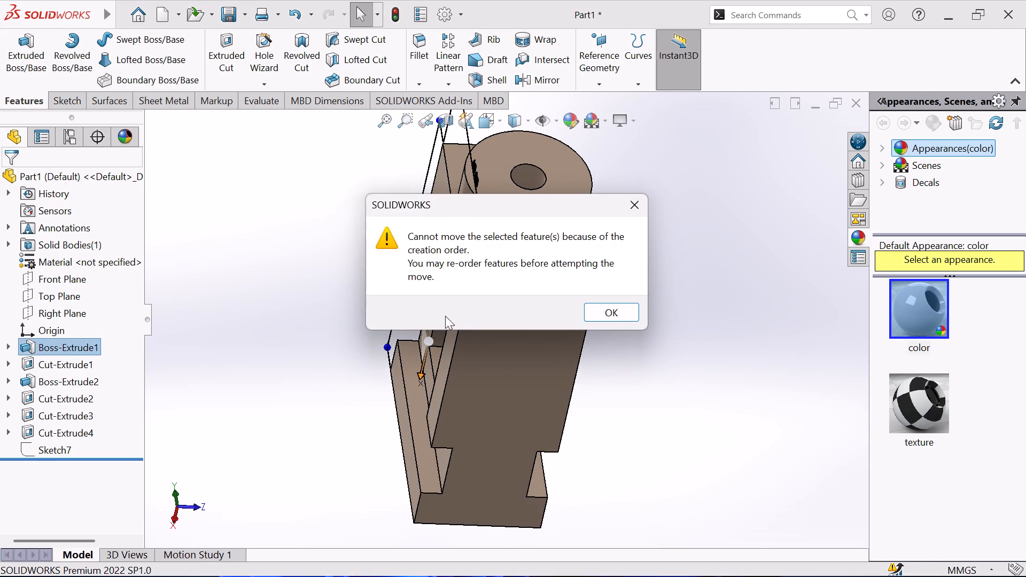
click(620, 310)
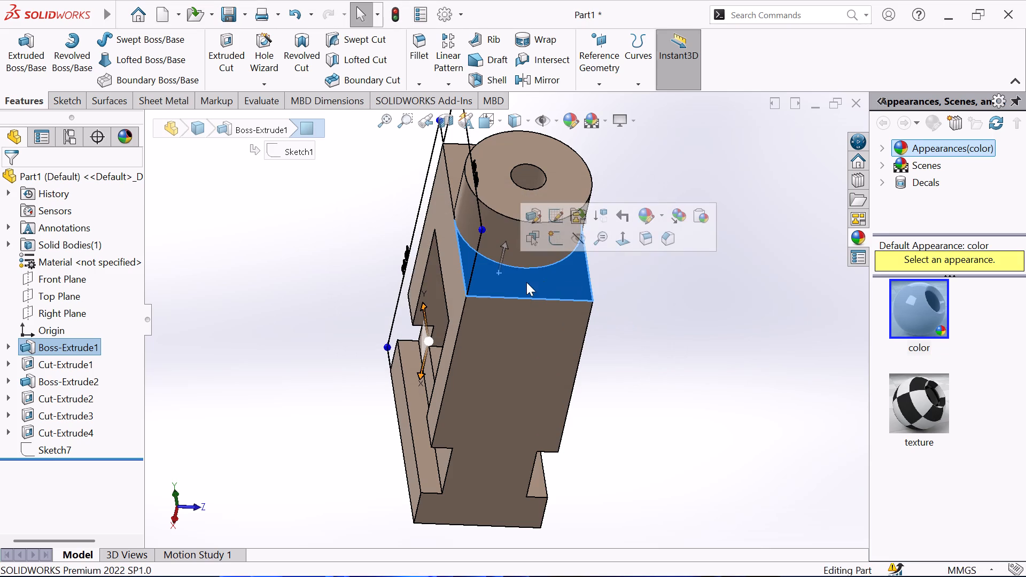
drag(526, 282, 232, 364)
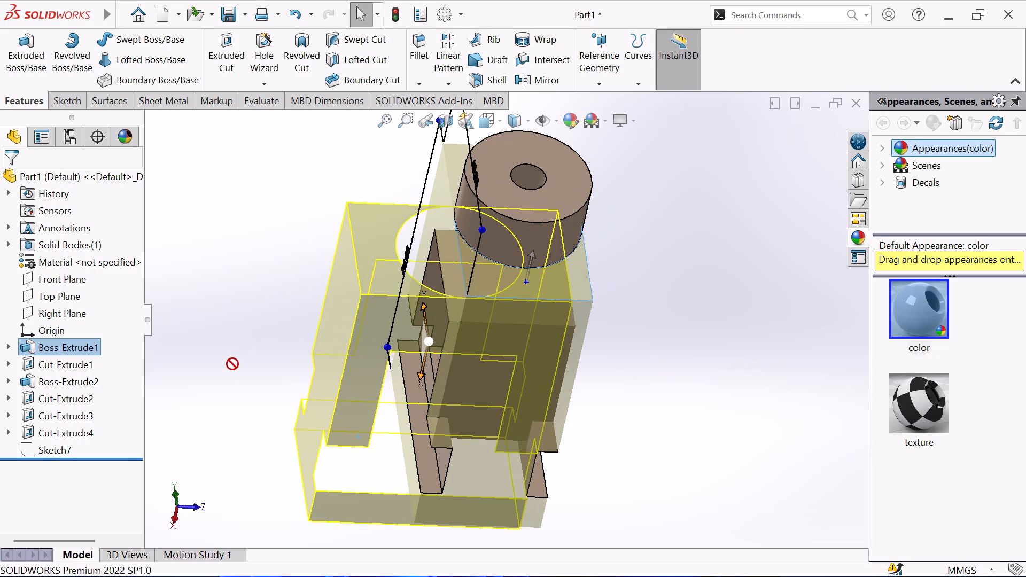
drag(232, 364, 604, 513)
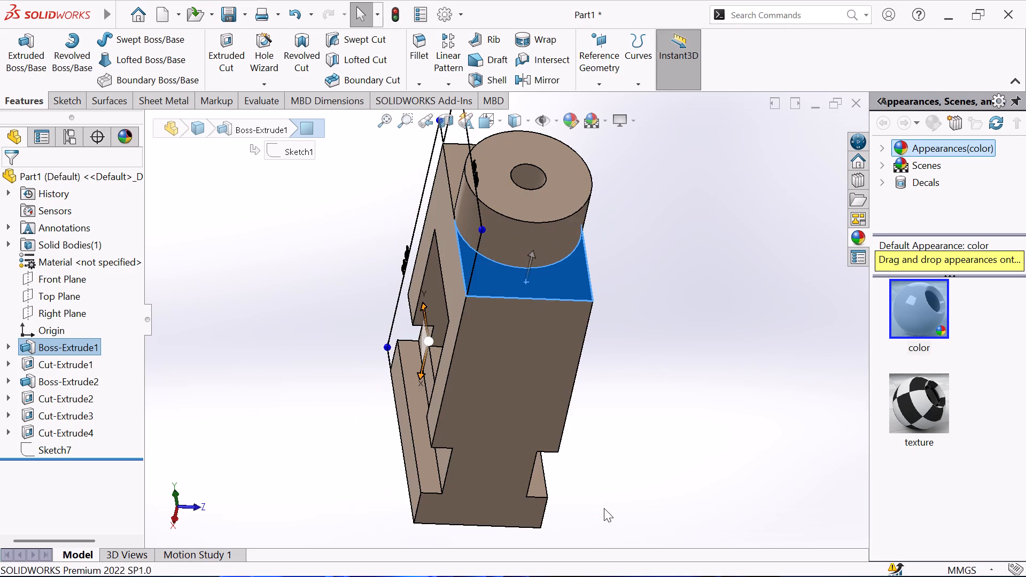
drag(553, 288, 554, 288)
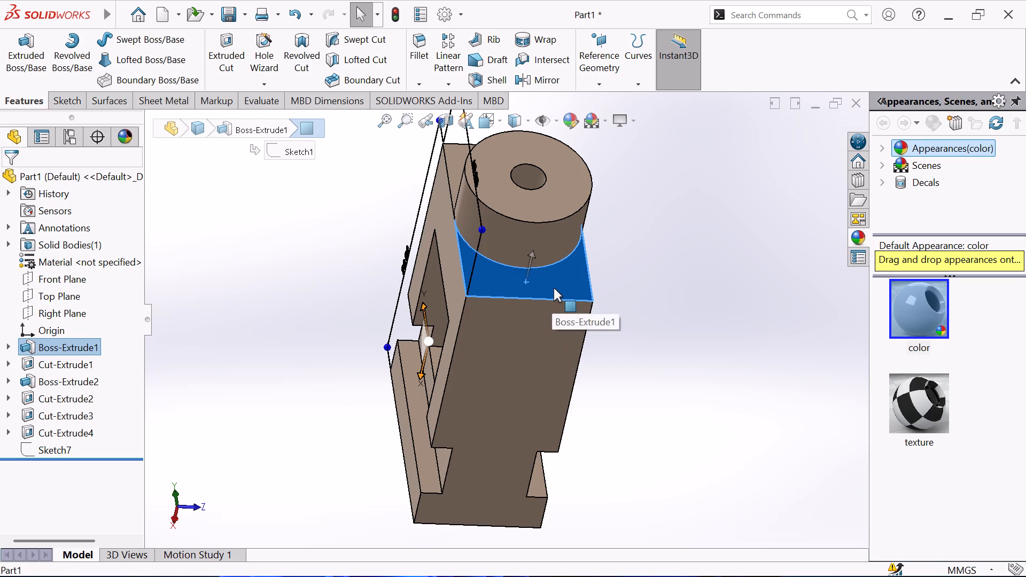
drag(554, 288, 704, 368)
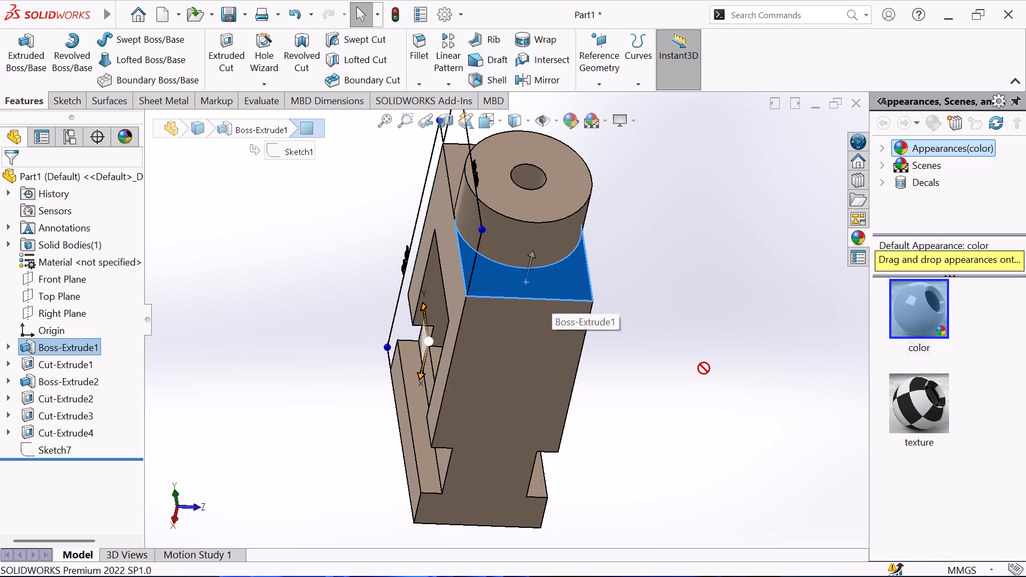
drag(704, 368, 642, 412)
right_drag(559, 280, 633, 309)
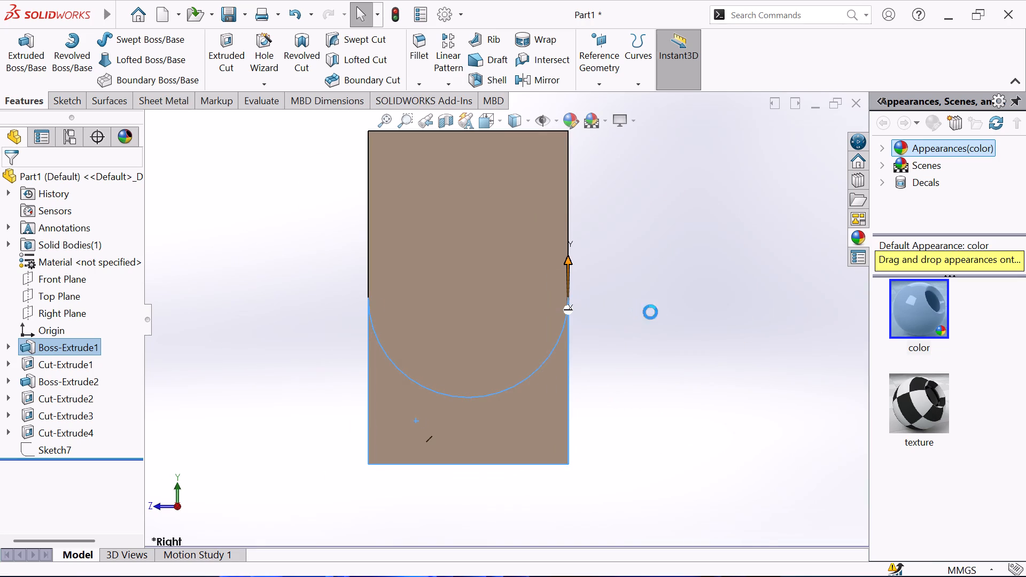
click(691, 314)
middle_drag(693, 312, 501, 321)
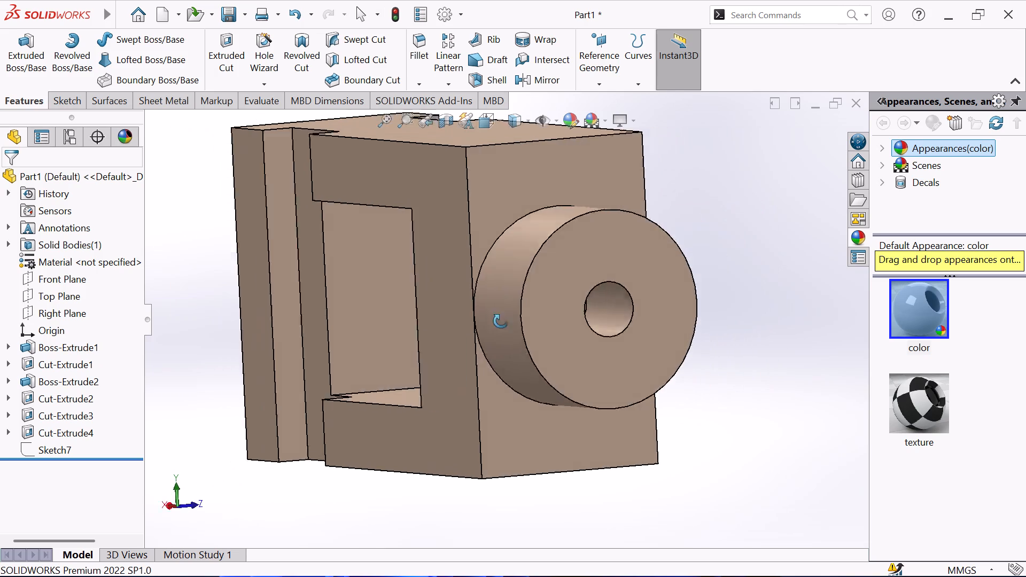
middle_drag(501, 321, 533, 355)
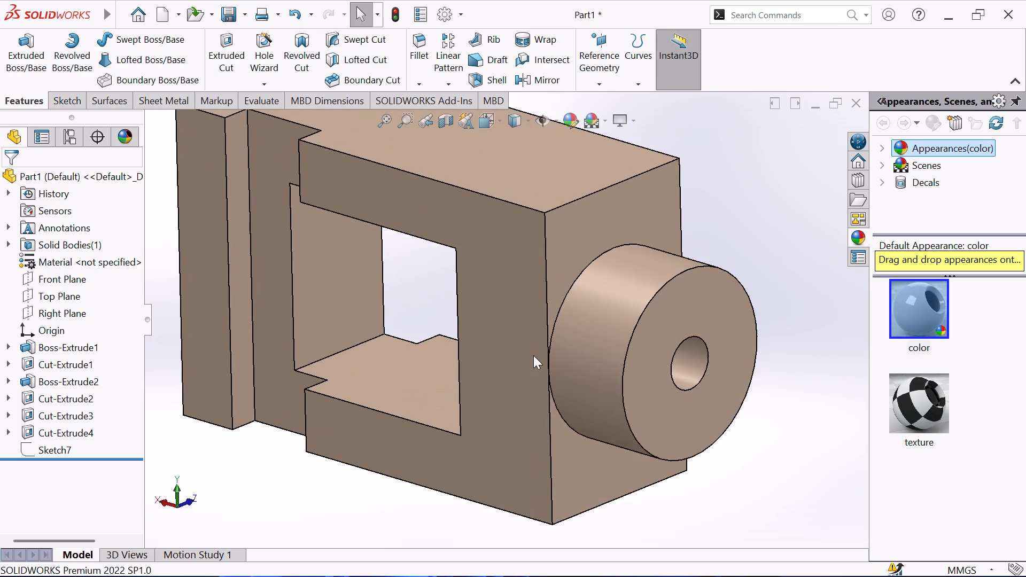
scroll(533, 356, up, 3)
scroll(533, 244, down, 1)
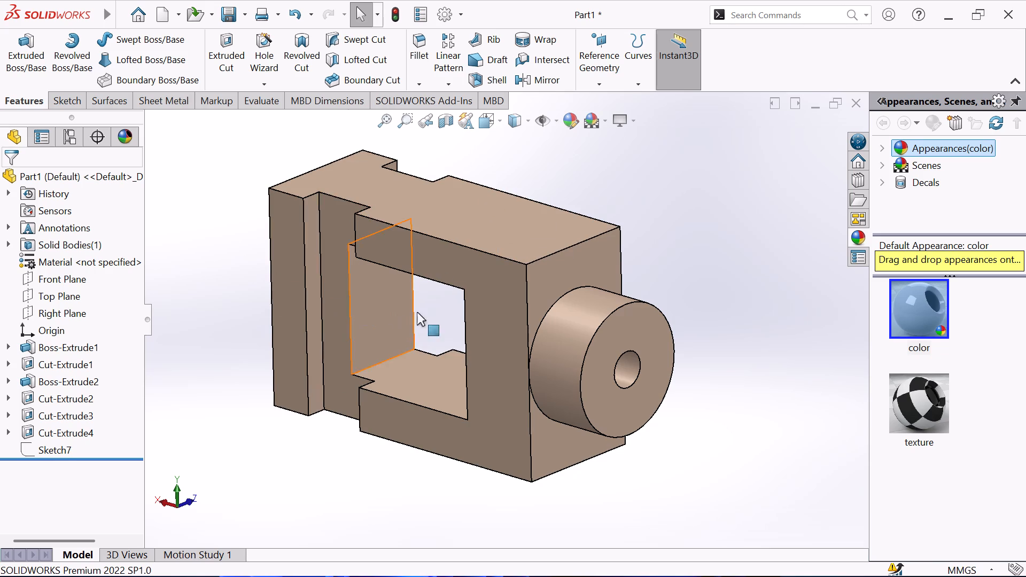
Fillet the two inner corner edges of the rectangular opening nearest the side cylinder with a 1 mm radius.
middle_drag(639, 348, 568, 244)
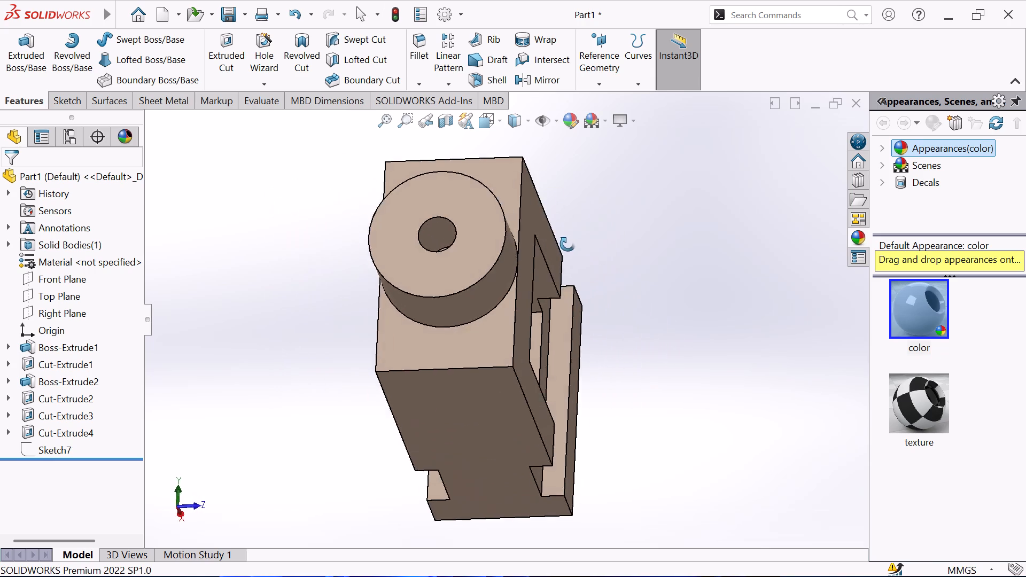
middle_drag(568, 244, 563, 140)
middle_drag(553, 220, 464, 233)
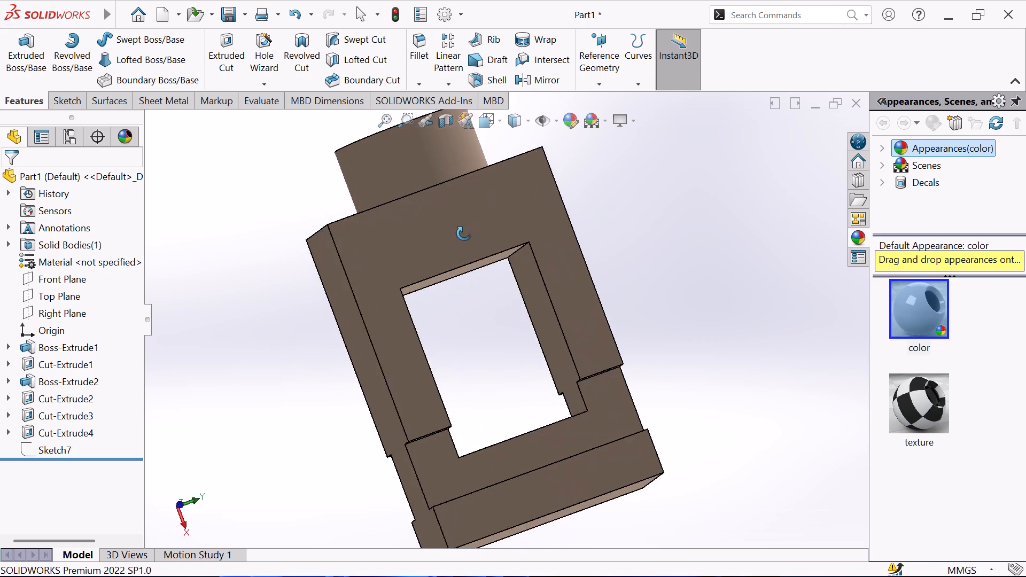
middle_drag(464, 233, 417, 274)
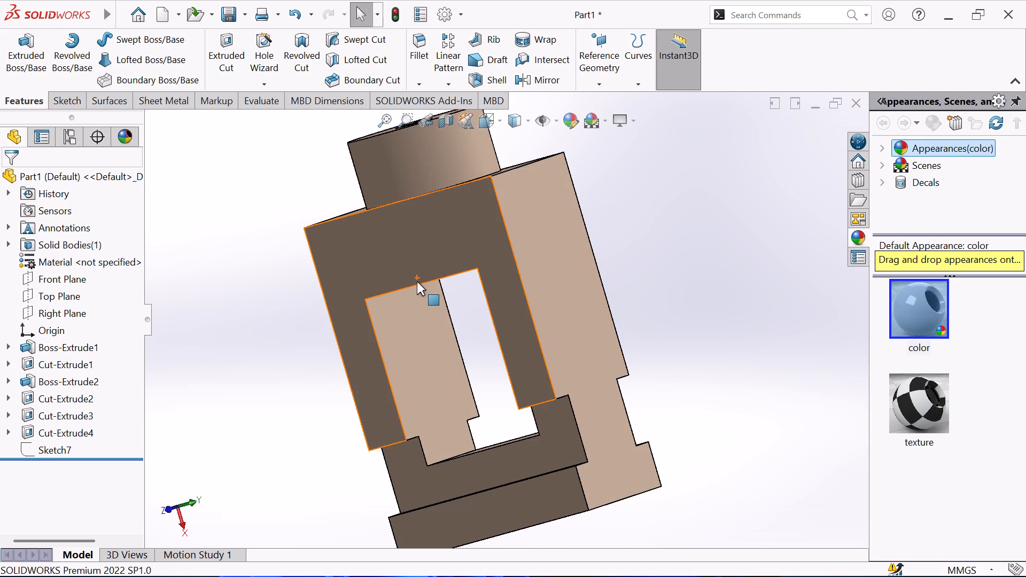
middle_drag(417, 281, 406, 191)
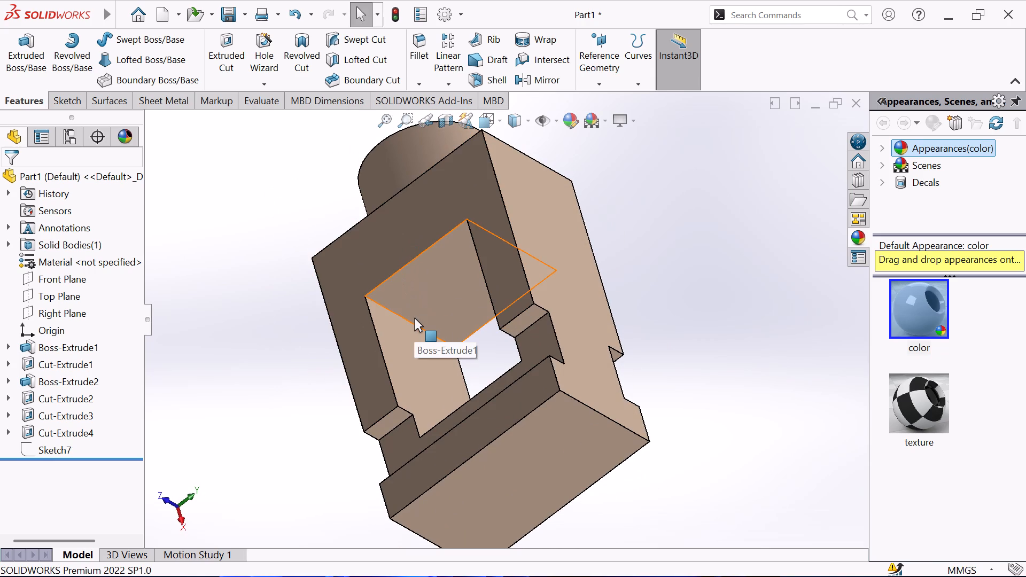
click(413, 323)
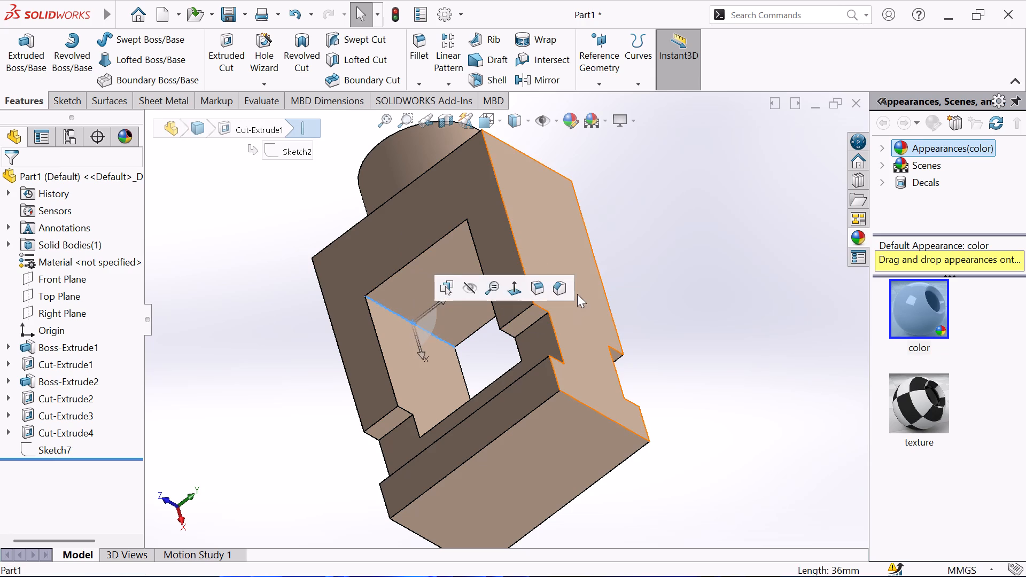
click(538, 287)
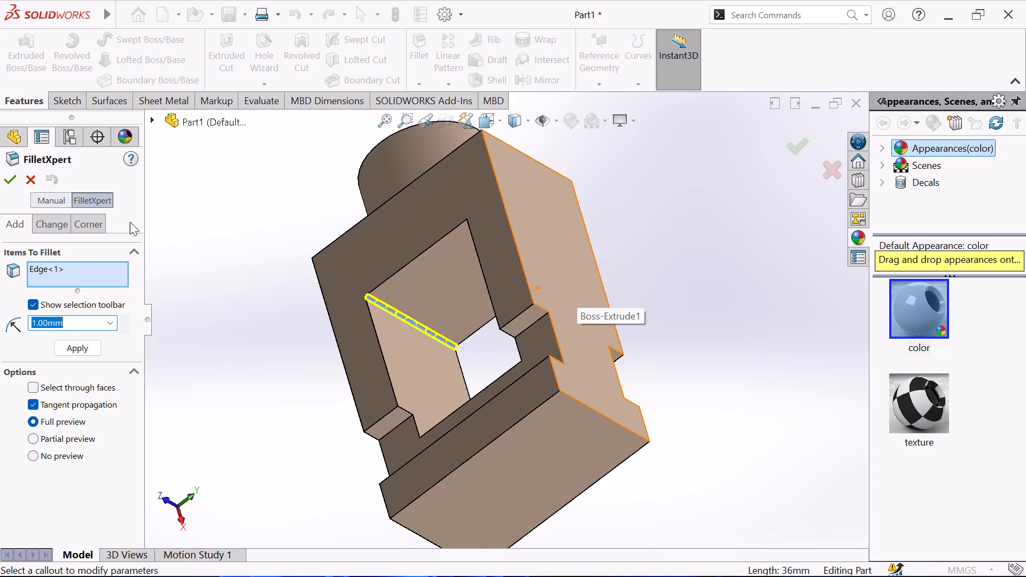
middle_drag(231, 249, 276, 193)
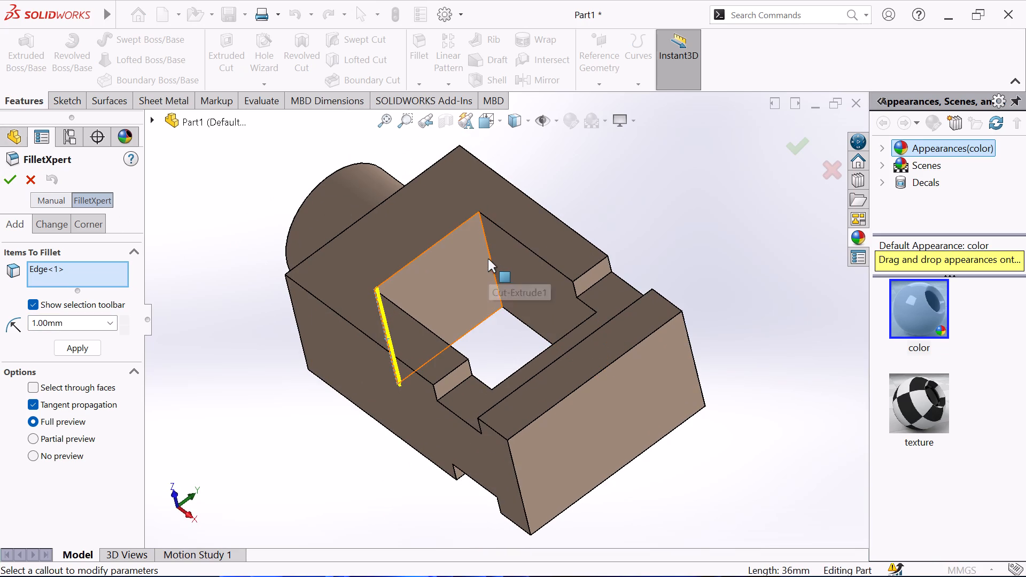
click(485, 233)
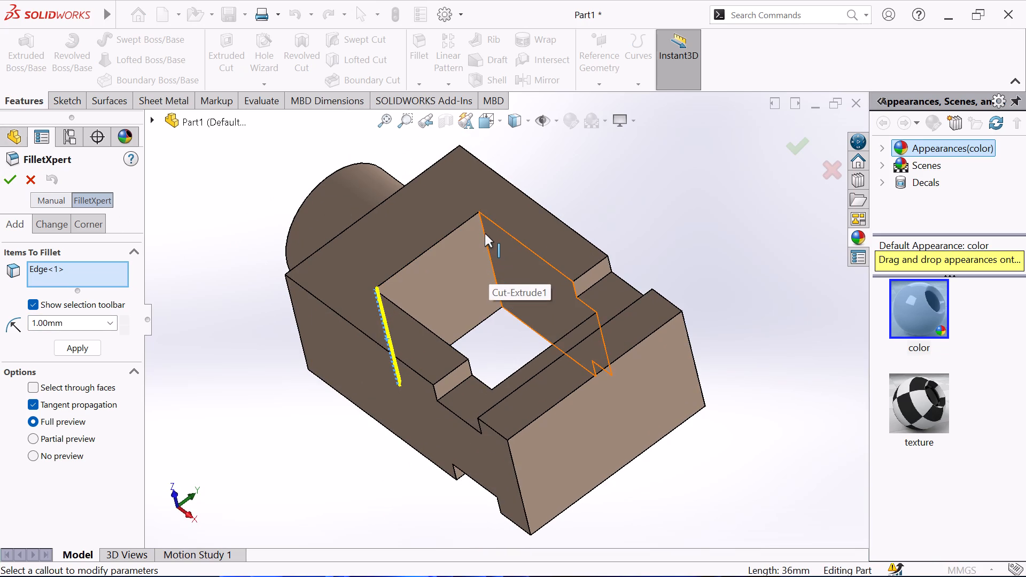
click(12, 183)
click(222, 316)
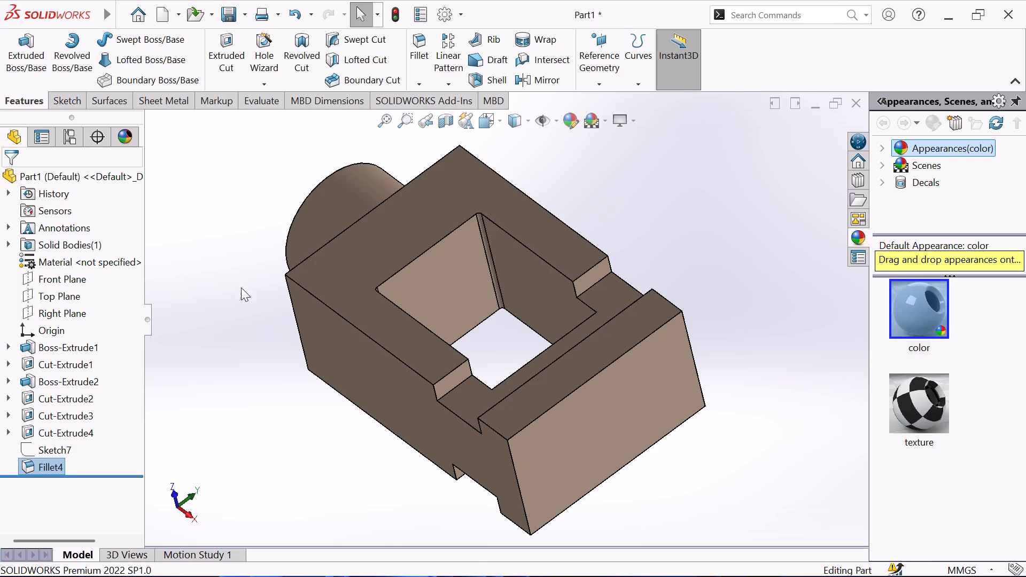
Fillet the two inner corner edges at the opening's opposite end, nearest the slots, with a 1 mm radius.
middle_drag(246, 280, 232, 390)
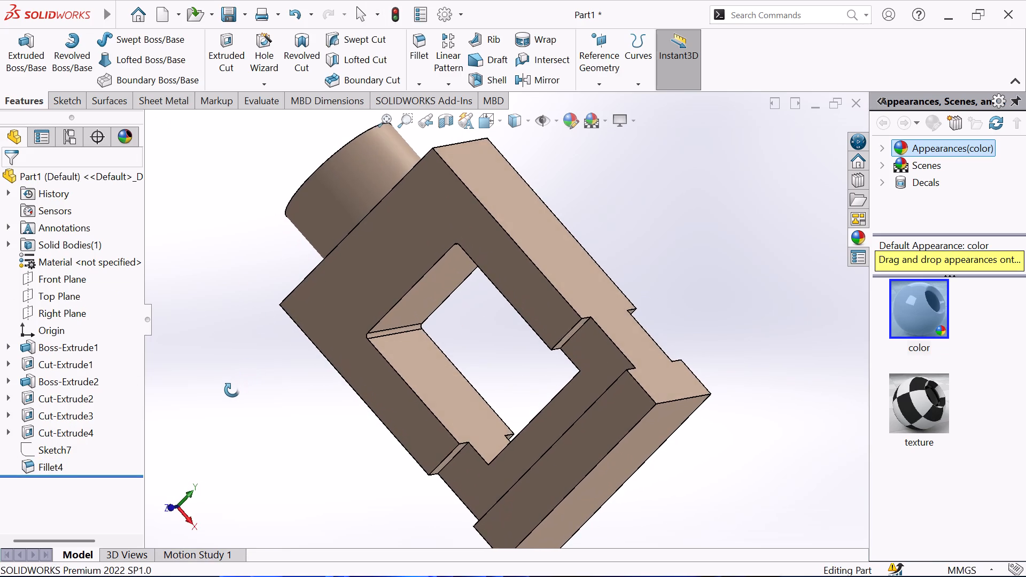
middle_drag(232, 390, 296, 391)
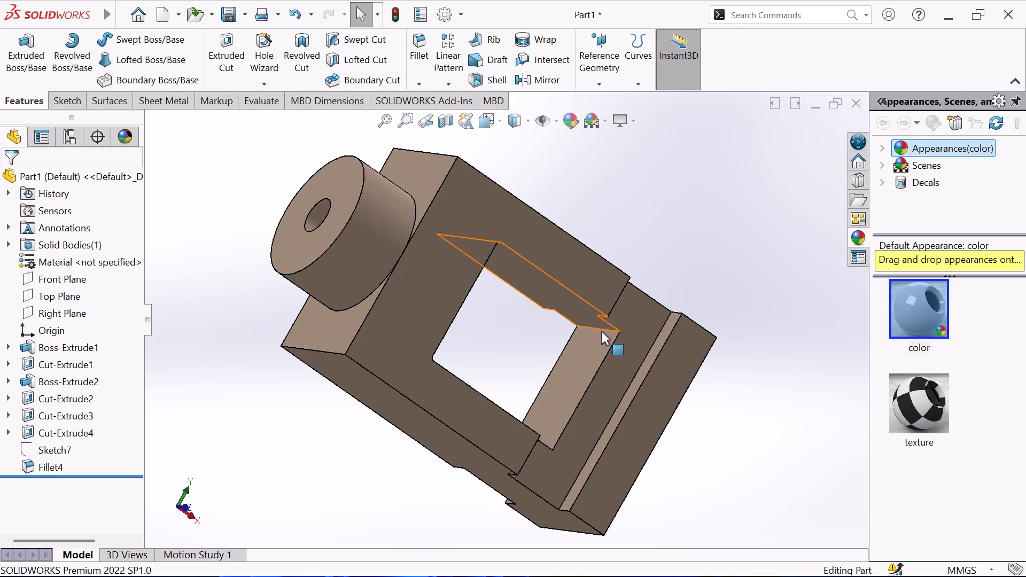
click(421, 74)
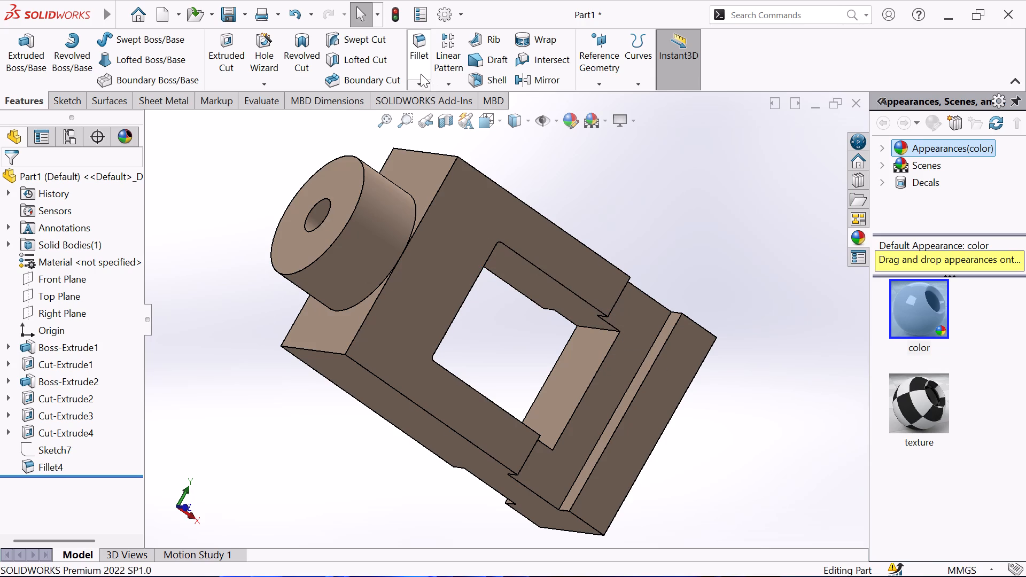
click(613, 331)
middle_drag(520, 339, 487, 376)
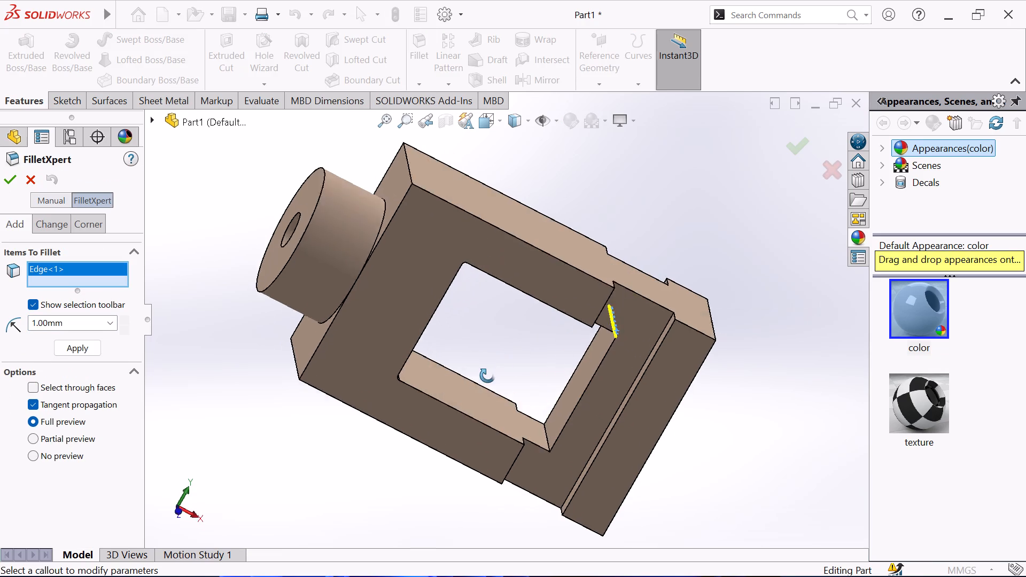
middle_drag(487, 376, 484, 380)
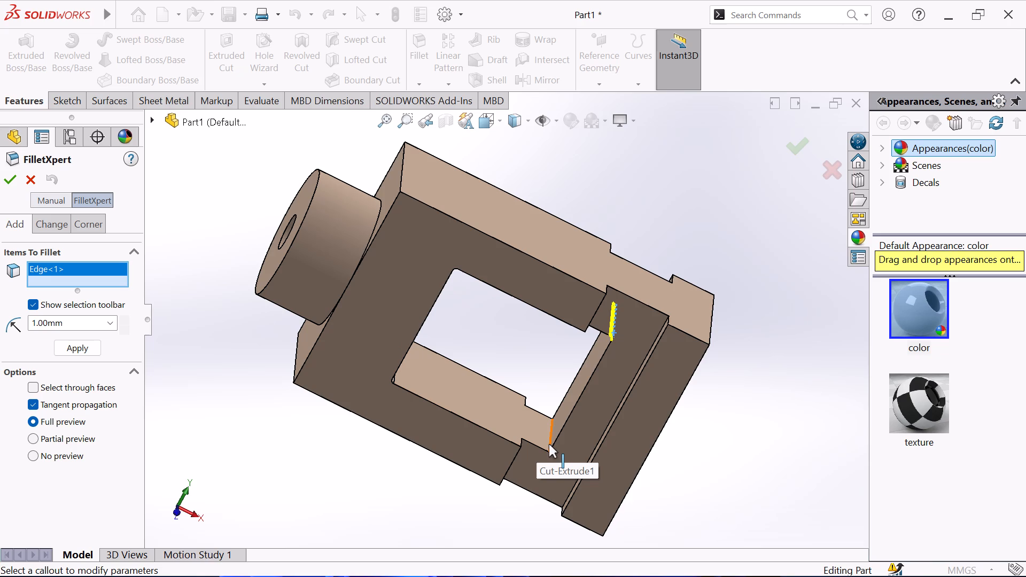
click(549, 446)
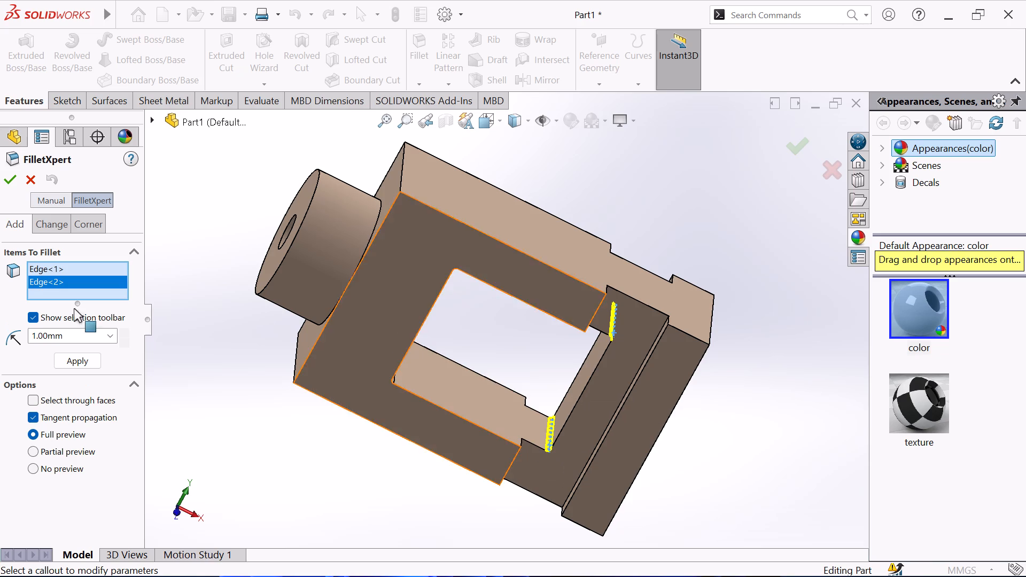
click(10, 175)
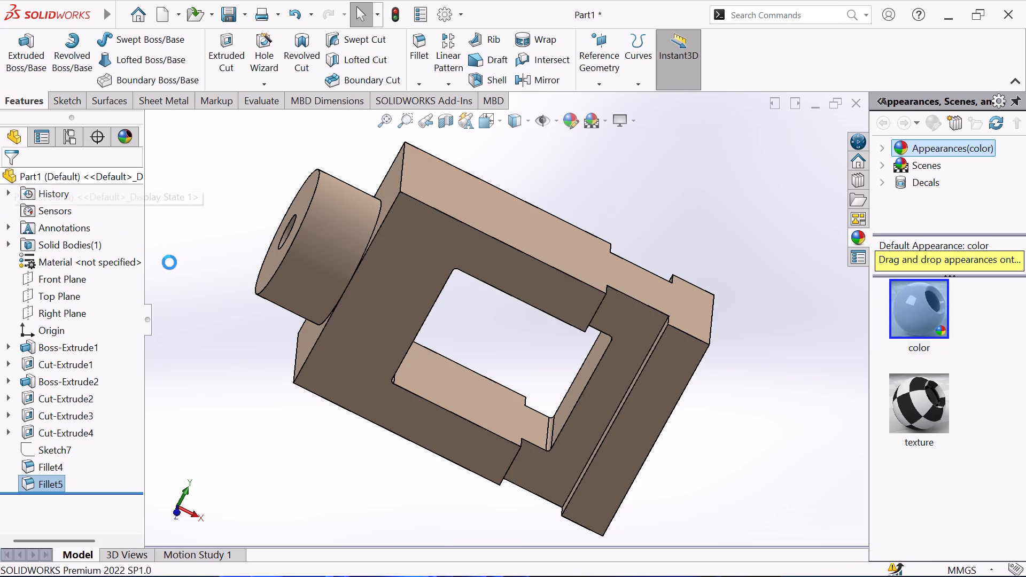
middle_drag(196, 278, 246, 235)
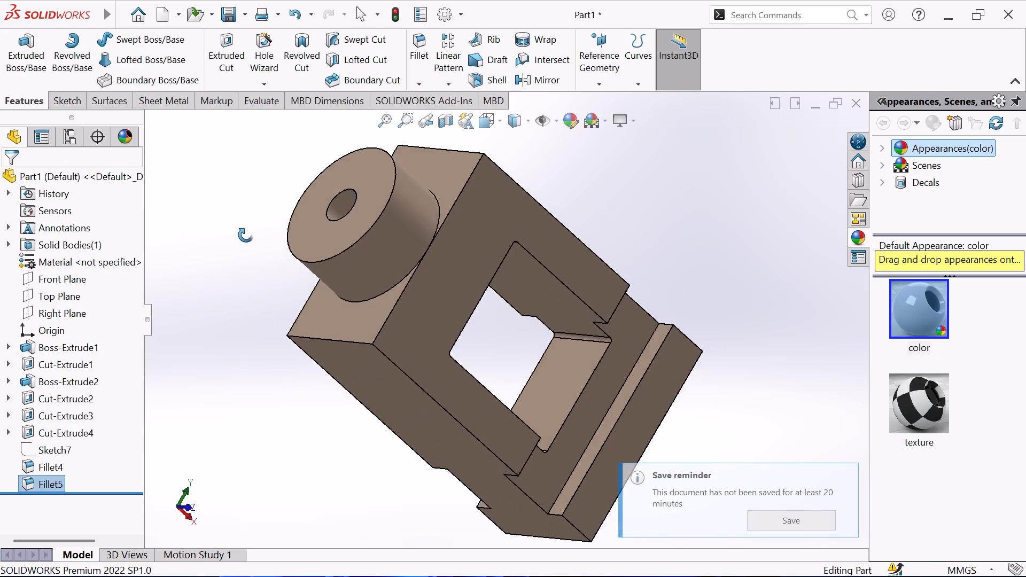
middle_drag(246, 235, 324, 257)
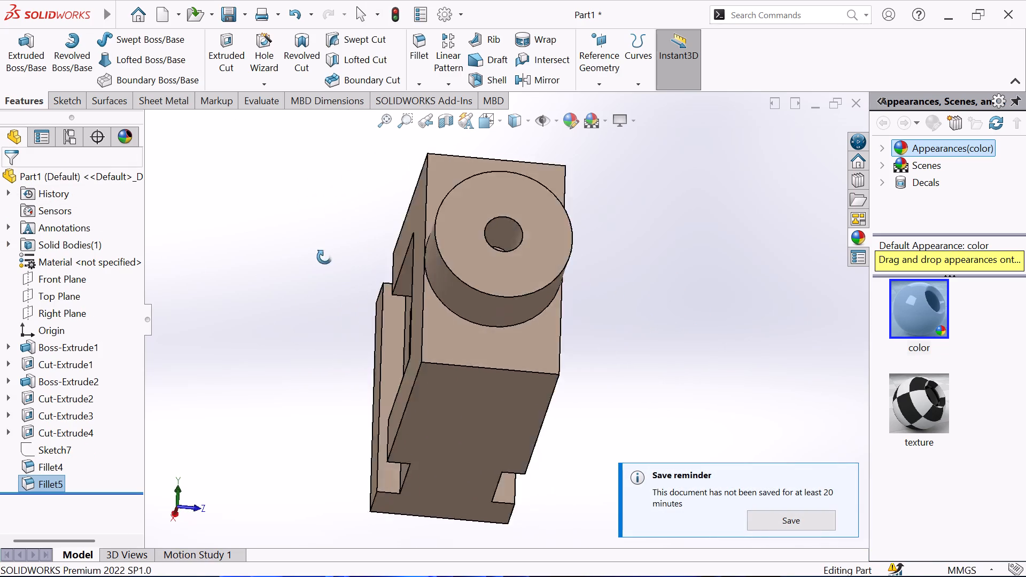
Examine the rectangular opening's rounded inner corners, the slots and the bored side cylinder from several angles.
middle_drag(324, 257, 405, 307)
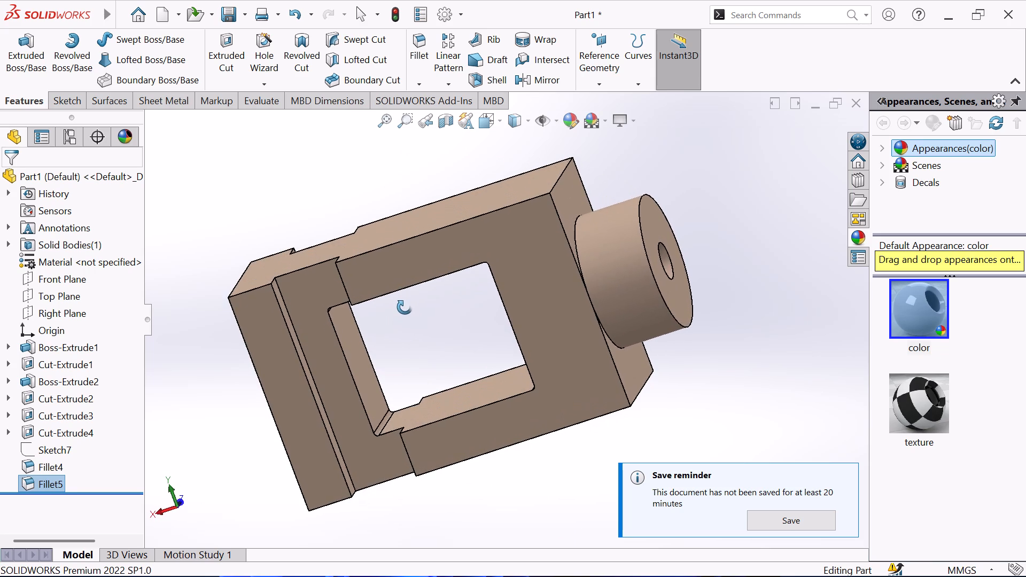
middle_drag(405, 307, 432, 230)
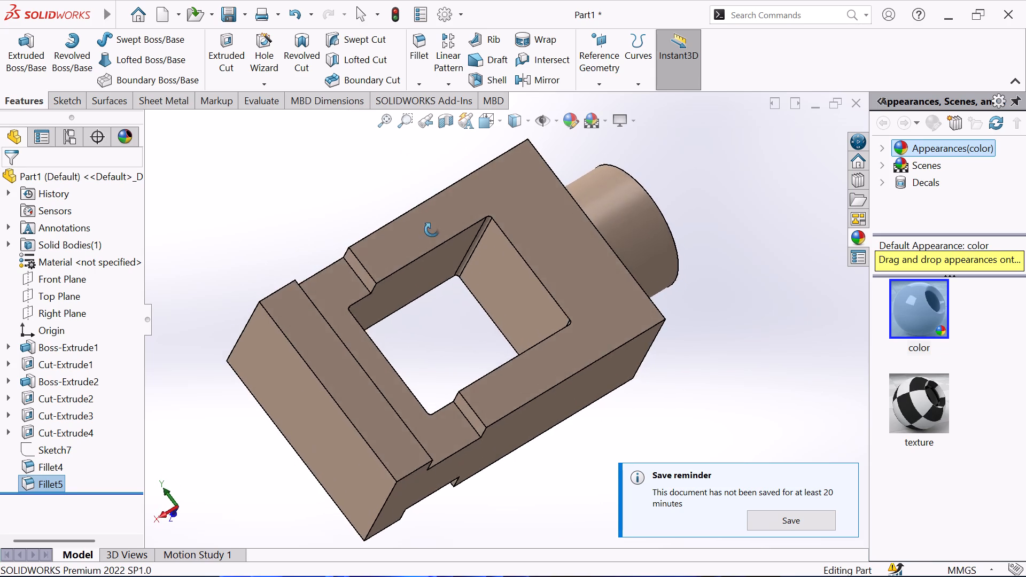
middle_drag(432, 230, 437, 317)
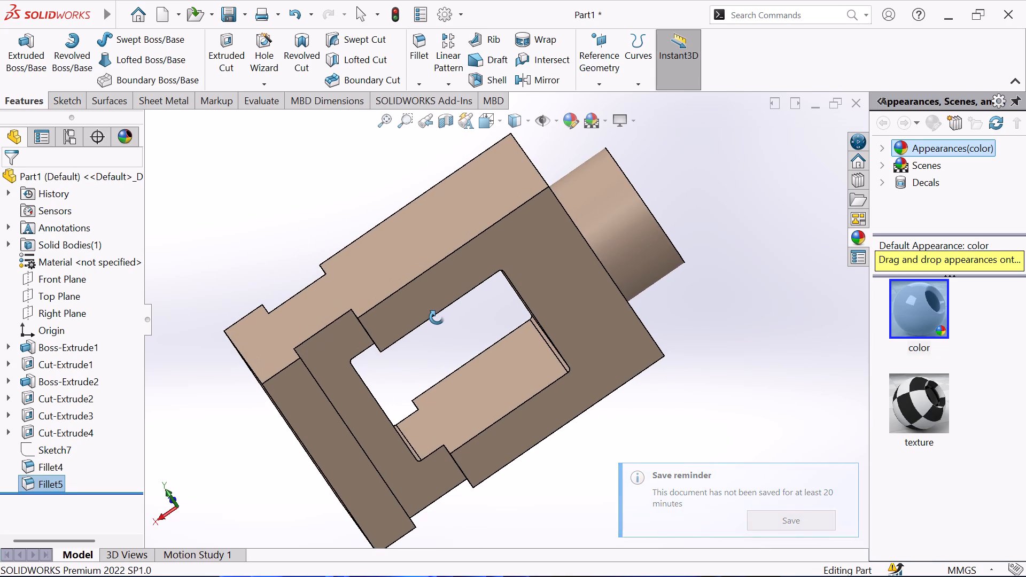
middle_drag(437, 317, 437, 313)
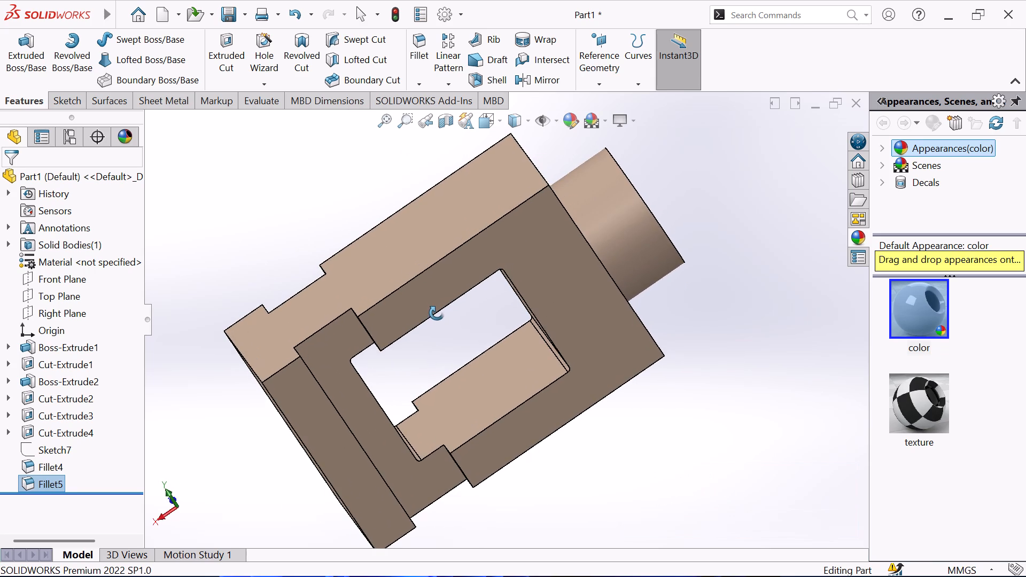
middle_drag(437, 313, 393, 229)
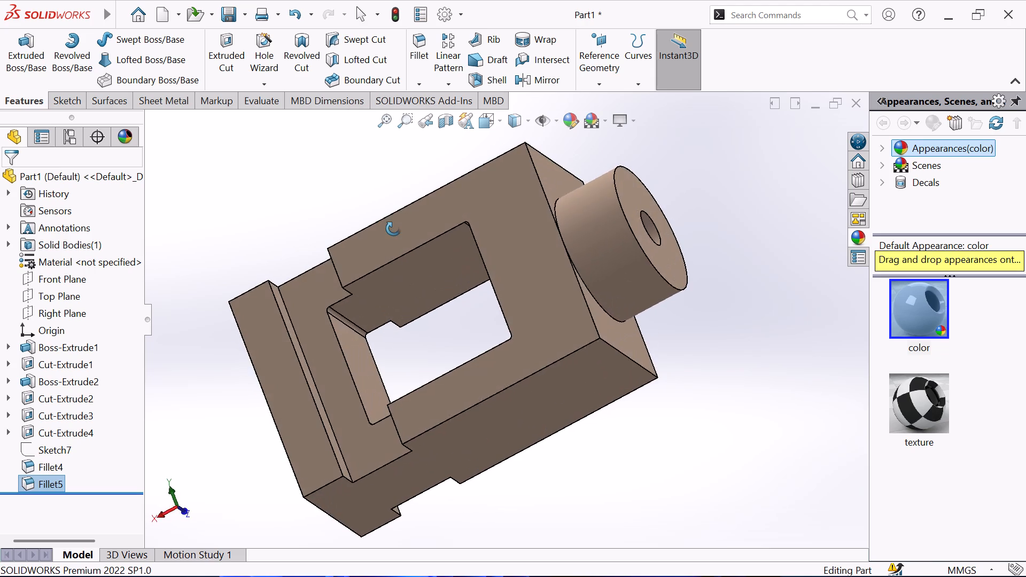
middle_drag(393, 229, 398, 220)
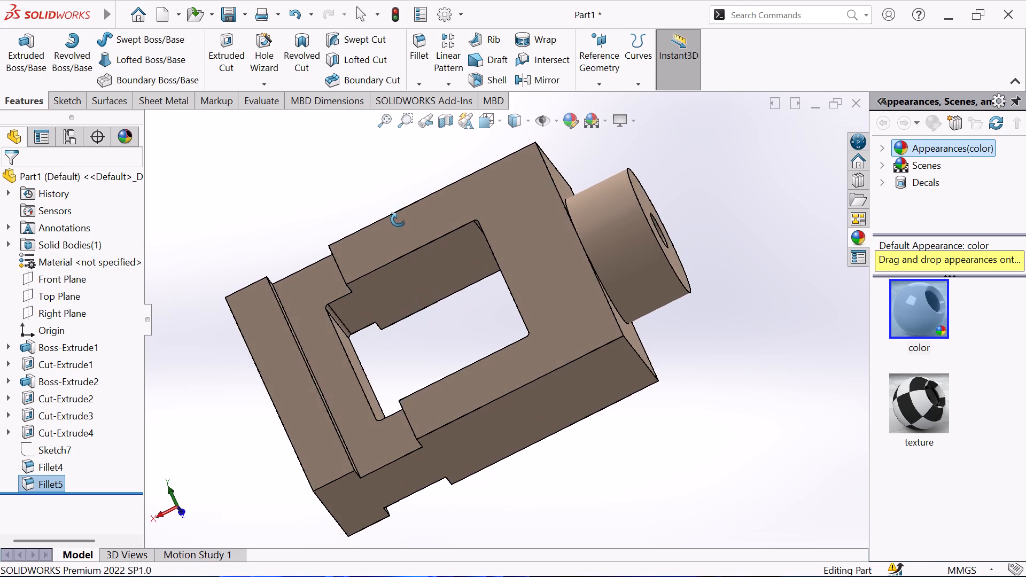
middle_drag(398, 220, 414, 203)
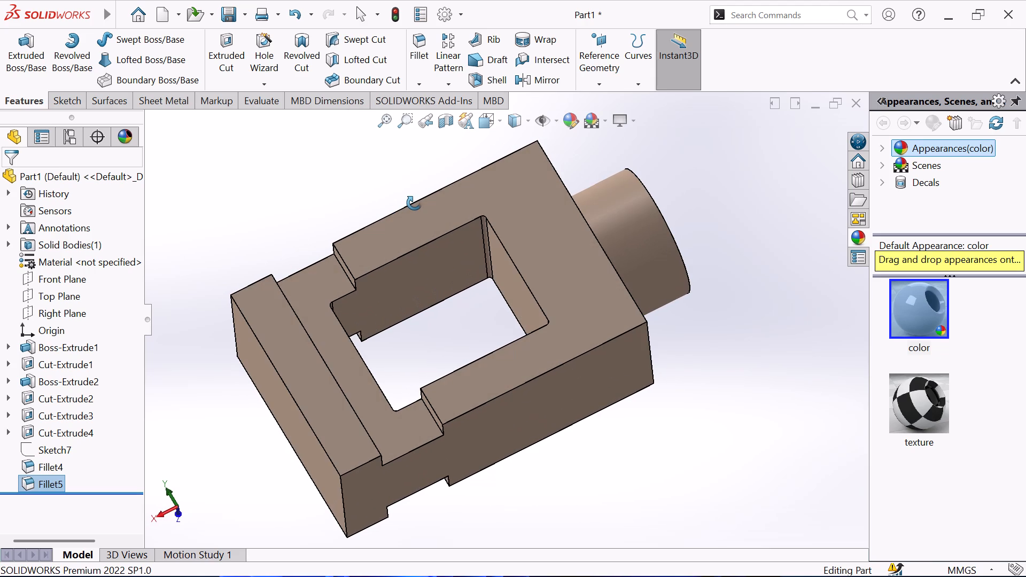
middle_drag(414, 203, 415, 207)
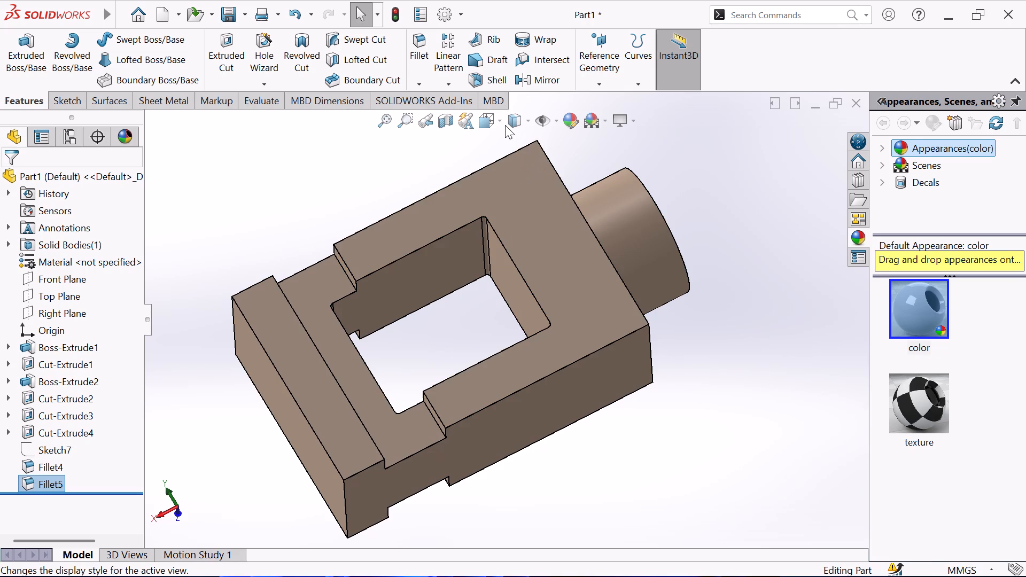
Orient the part to a standard isometric view facing the bored side cylinder and enlarge the graphics area.
click(502, 122)
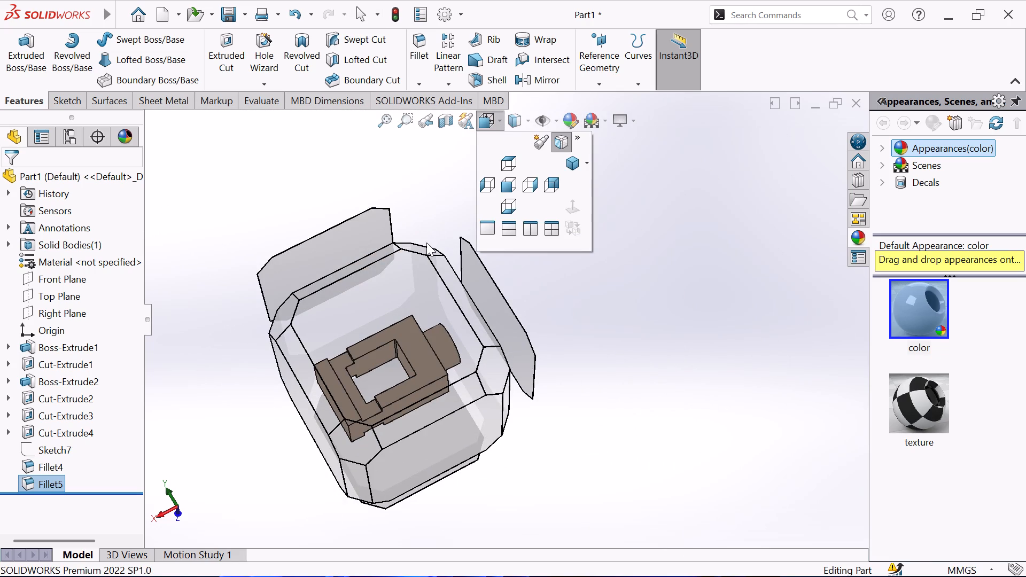
click(423, 250)
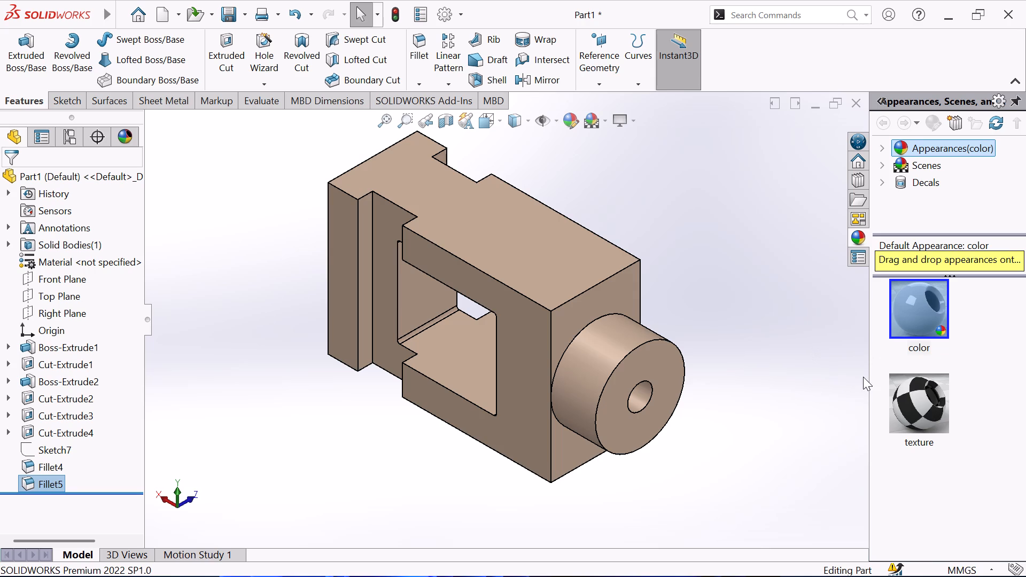
drag(870, 362, 1025, 361)
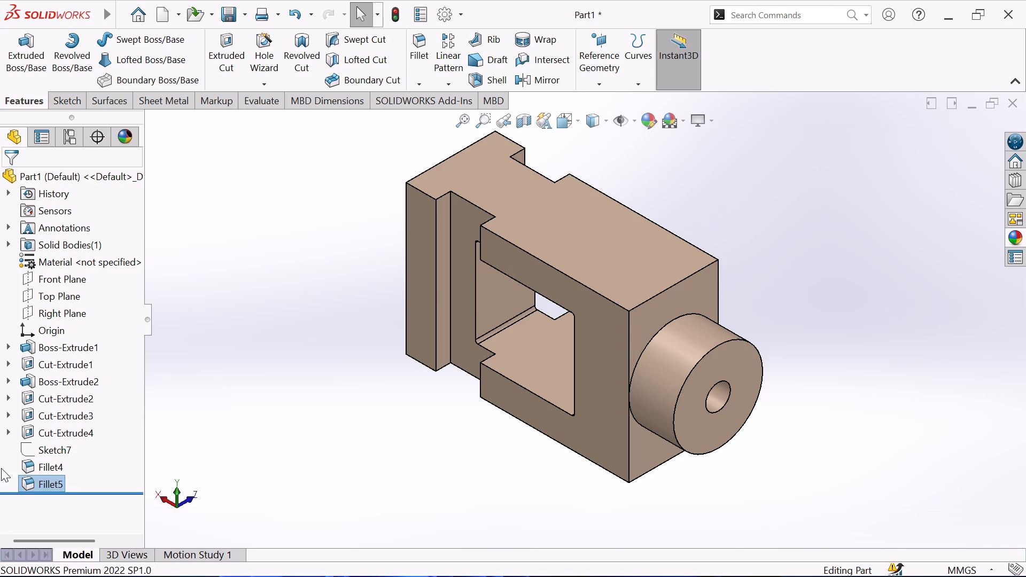
Examine the cylinder's bore, the rectangular opening and the slots from all sides of the part.
scroll(629, 395, up, 2)
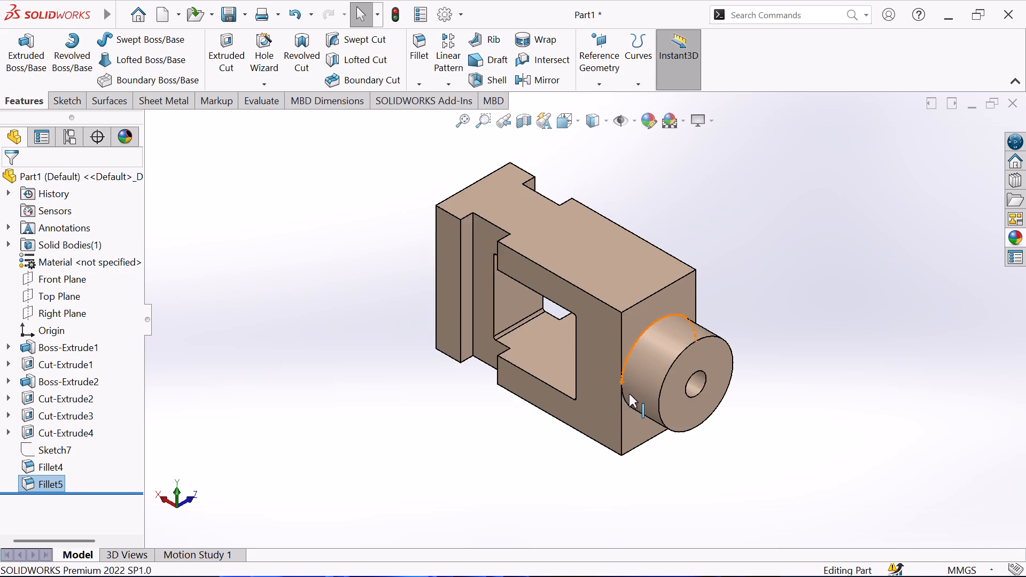
middle_drag(708, 334, 302, 347)
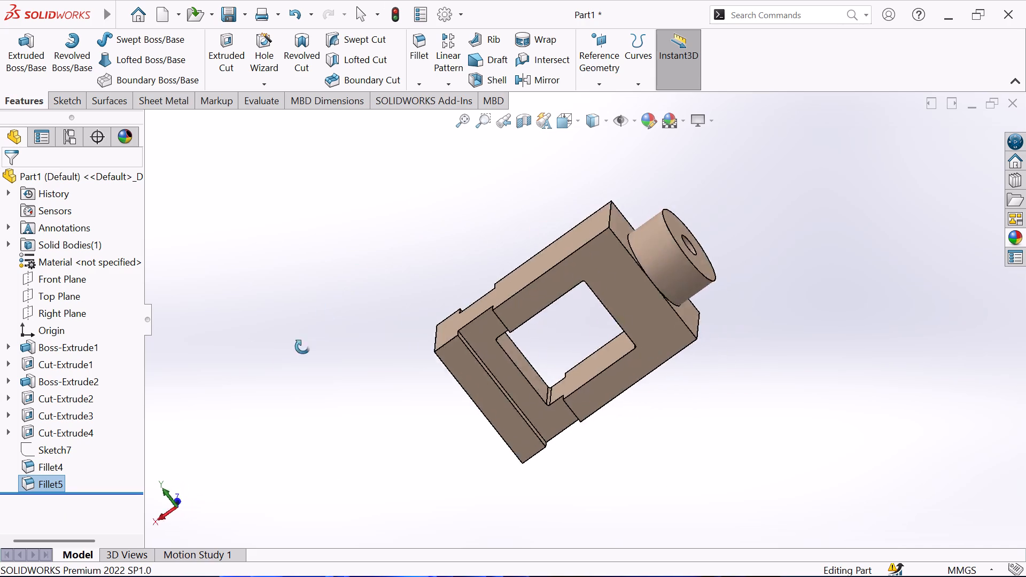
middle_drag(302, 347, 249, 297)
scroll(613, 345, down, 2)
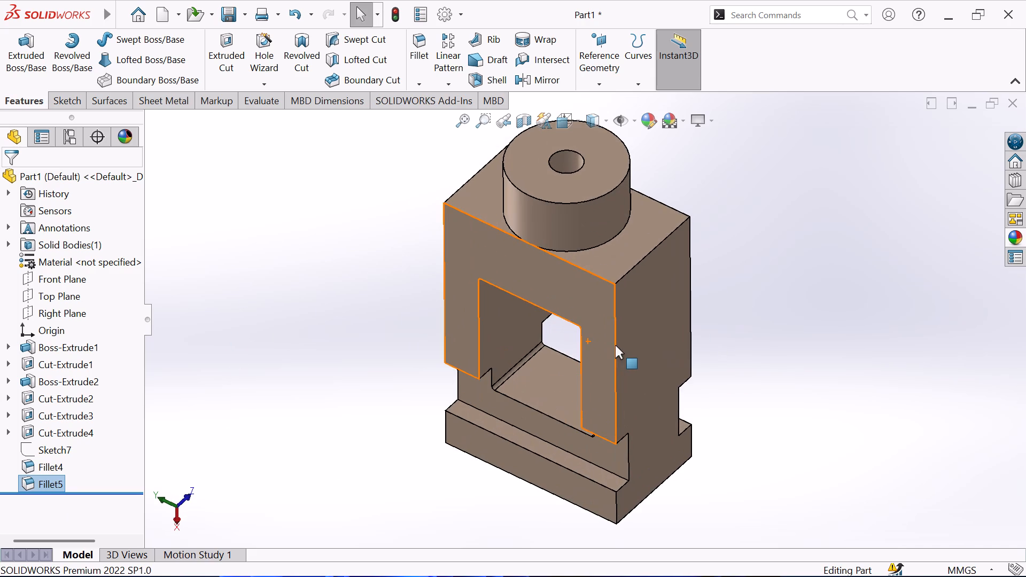
middle_drag(747, 344, 735, 436)
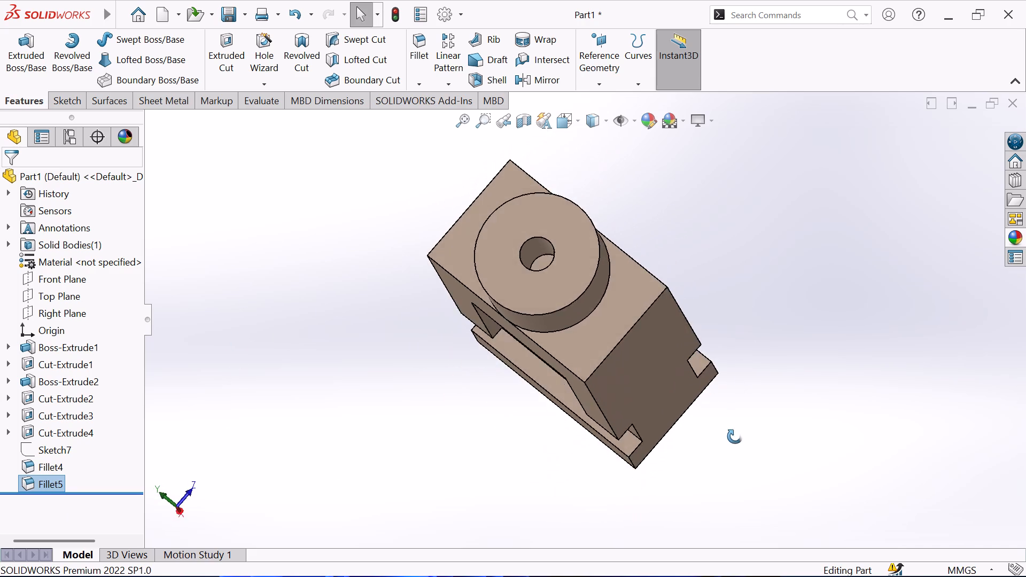
middle_drag(735, 436, 737, 445)
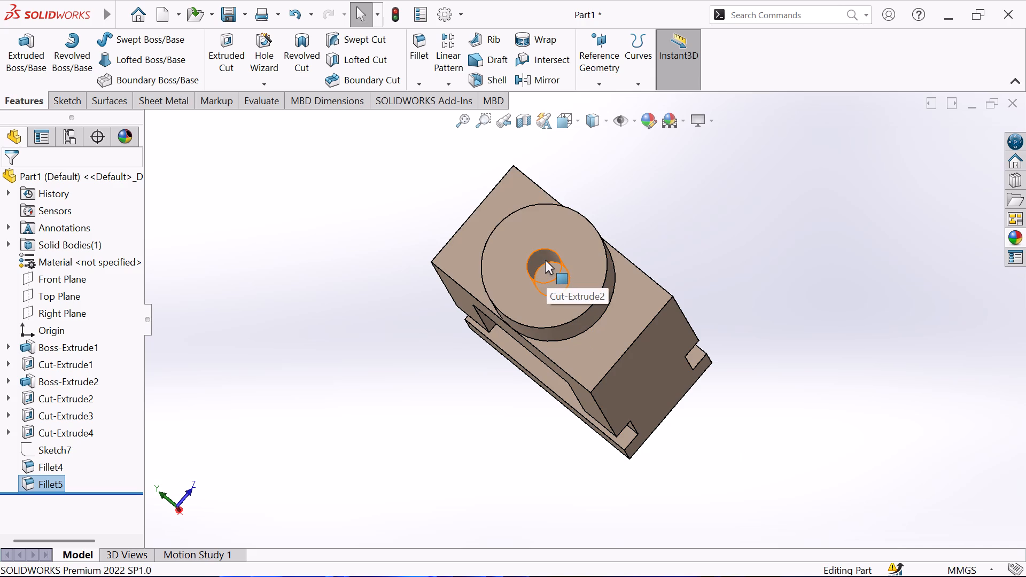
click(545, 260)
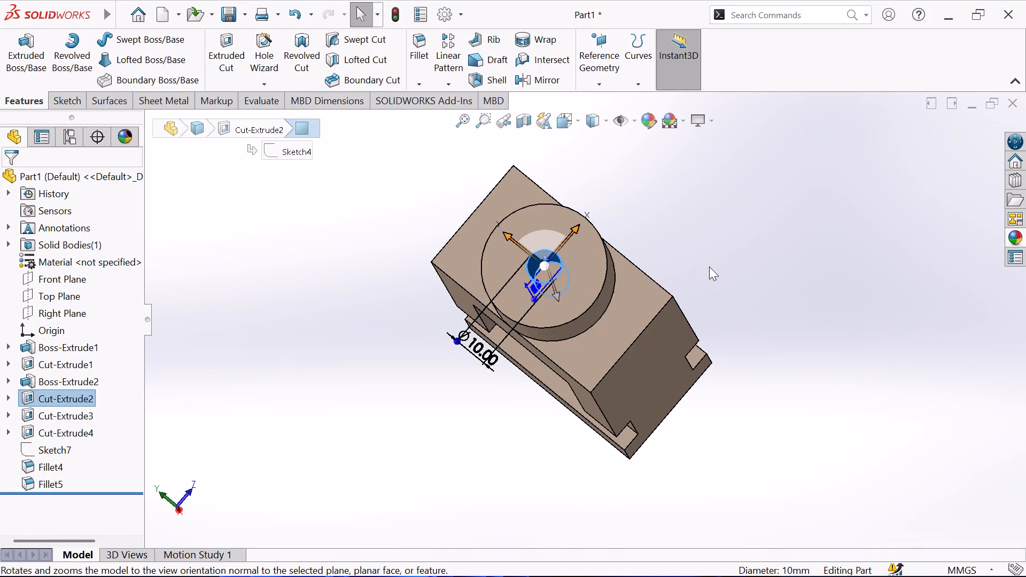
click(369, 338)
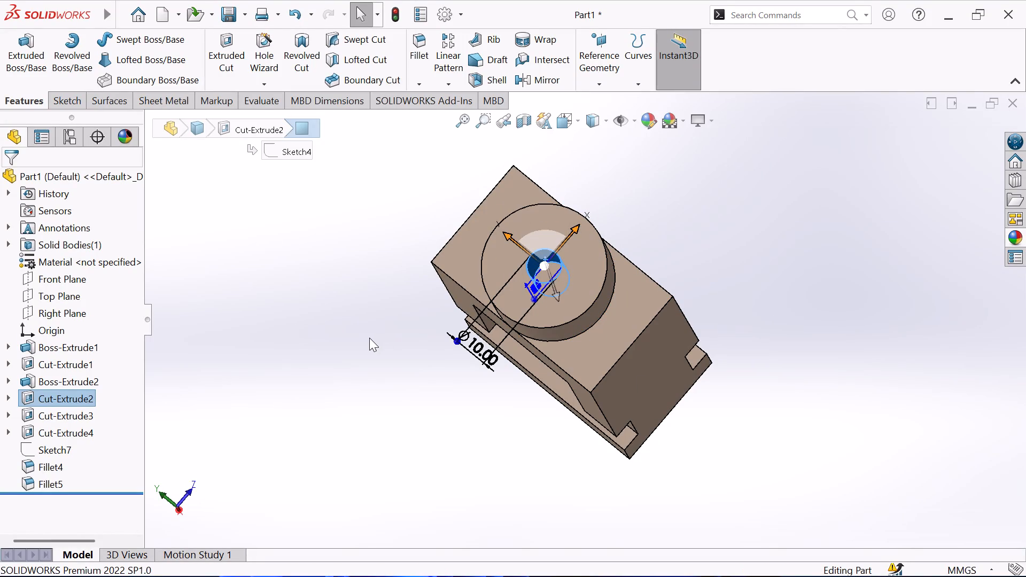
middle_drag(369, 338, 437, 113)
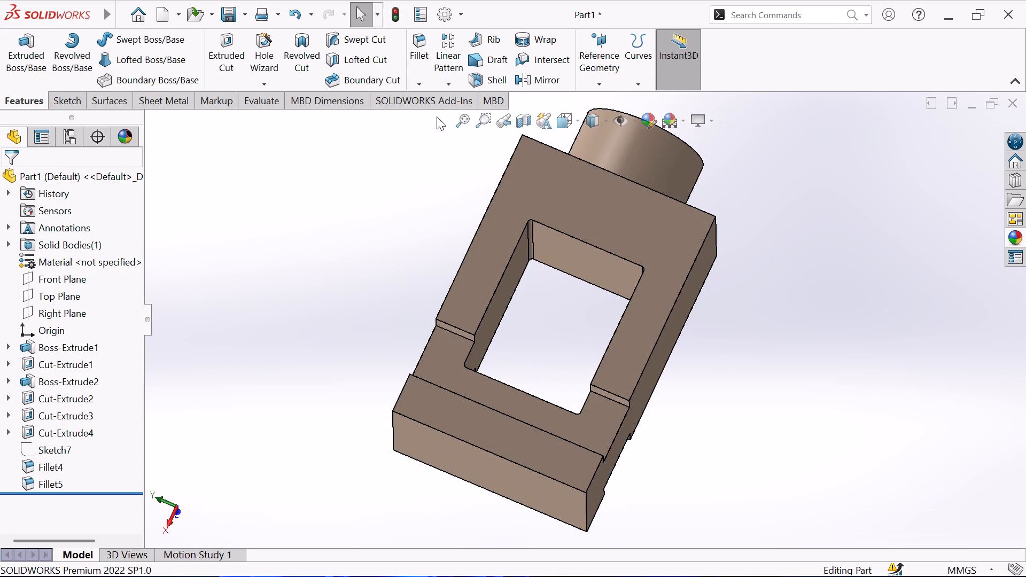
middle_drag(349, 271, 459, 223)
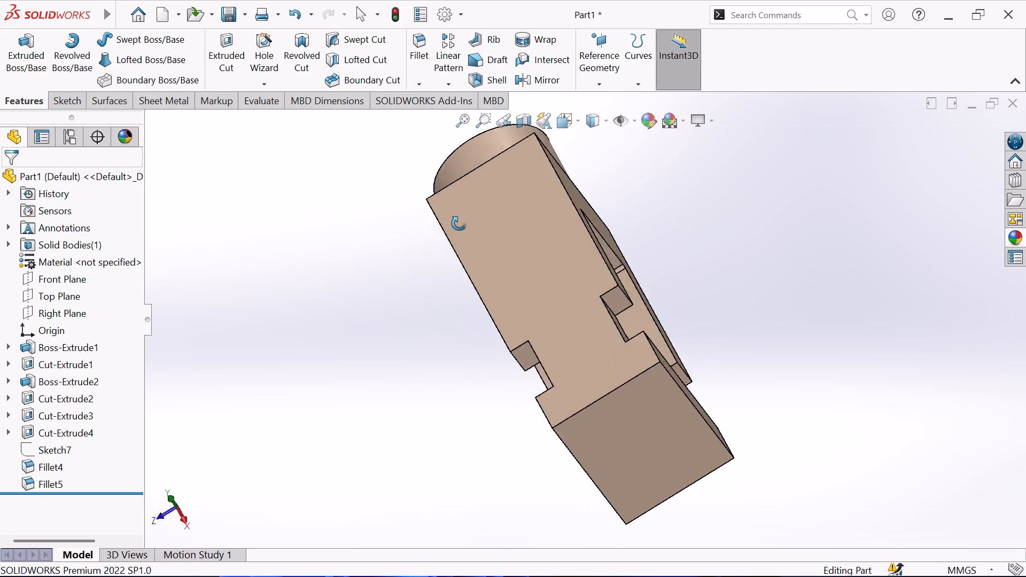
middle_drag(459, 223, 524, 180)
middle_drag(367, 265, 370, 266)
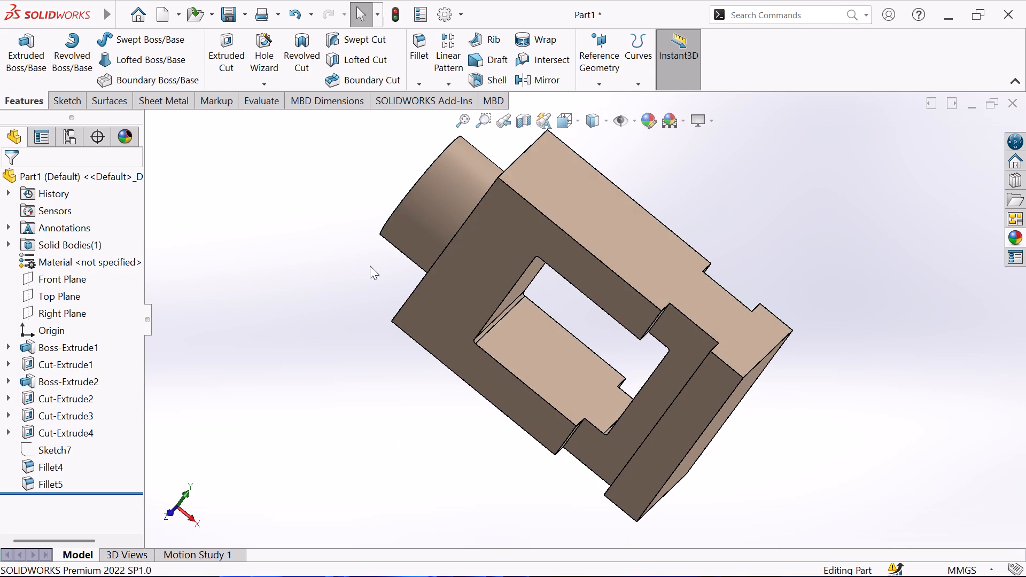
middle_drag(370, 266, 431, 349)
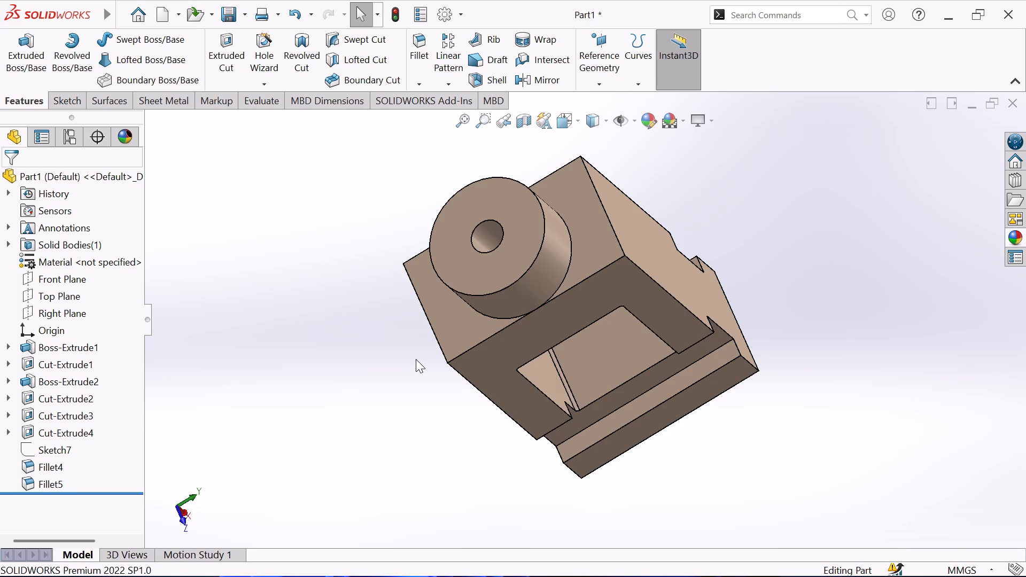
middle_drag(453, 402, 441, 308)
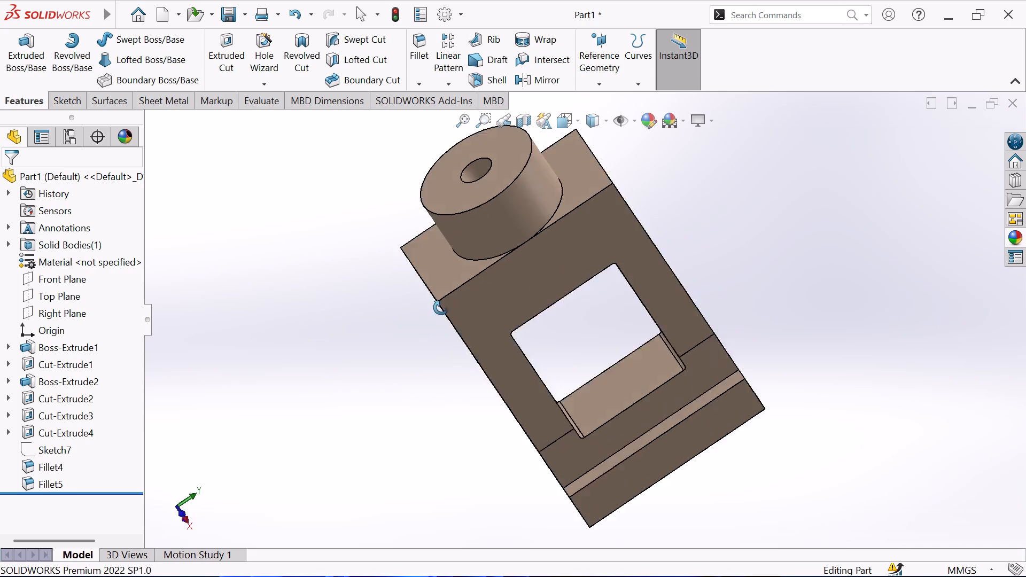
middle_drag(441, 308, 263, 340)
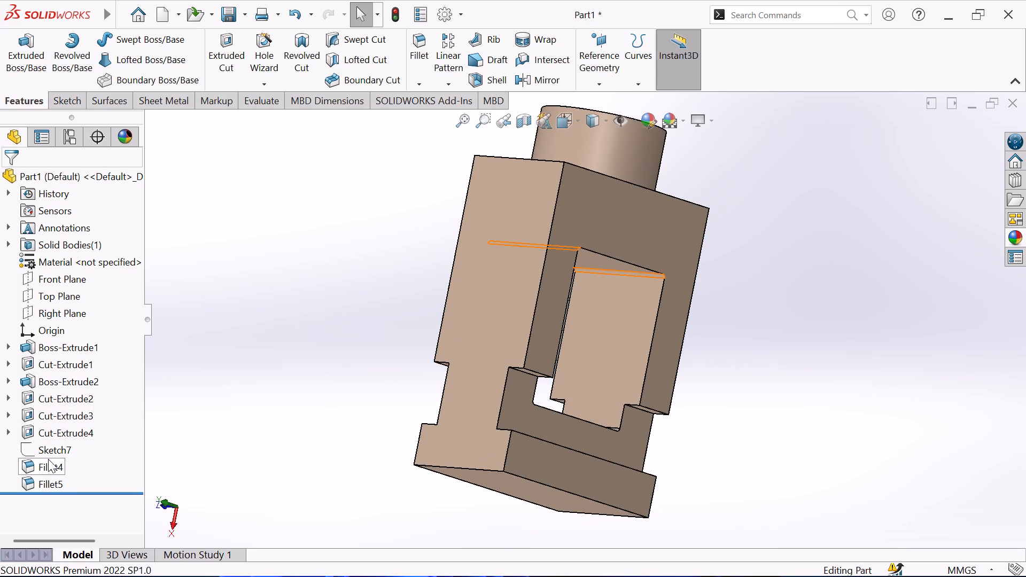
Delete the two fillet features, Fillet4 and Fillet5, from the rectangular opening's inner corners.
right_click(48, 461)
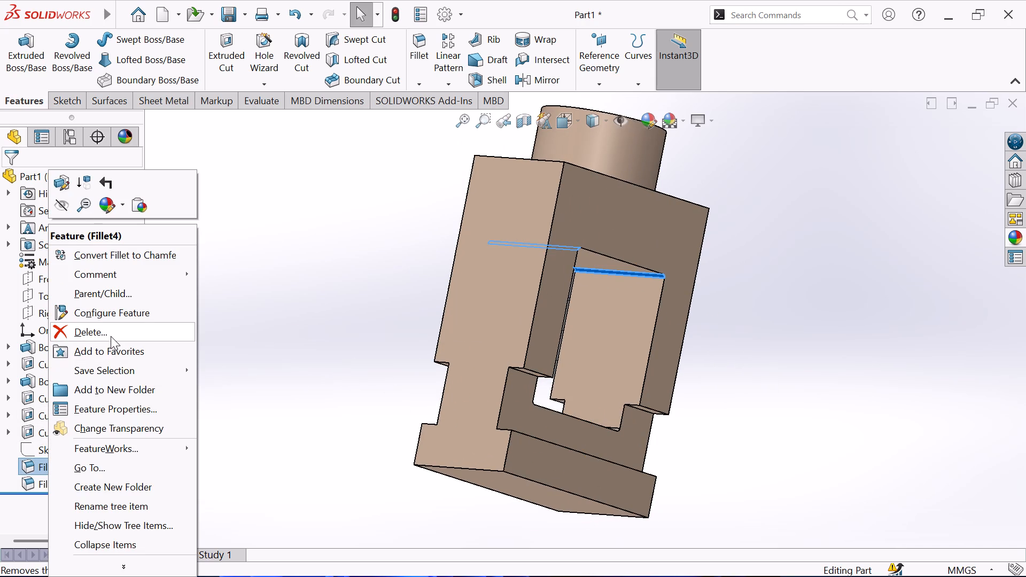
click(112, 336)
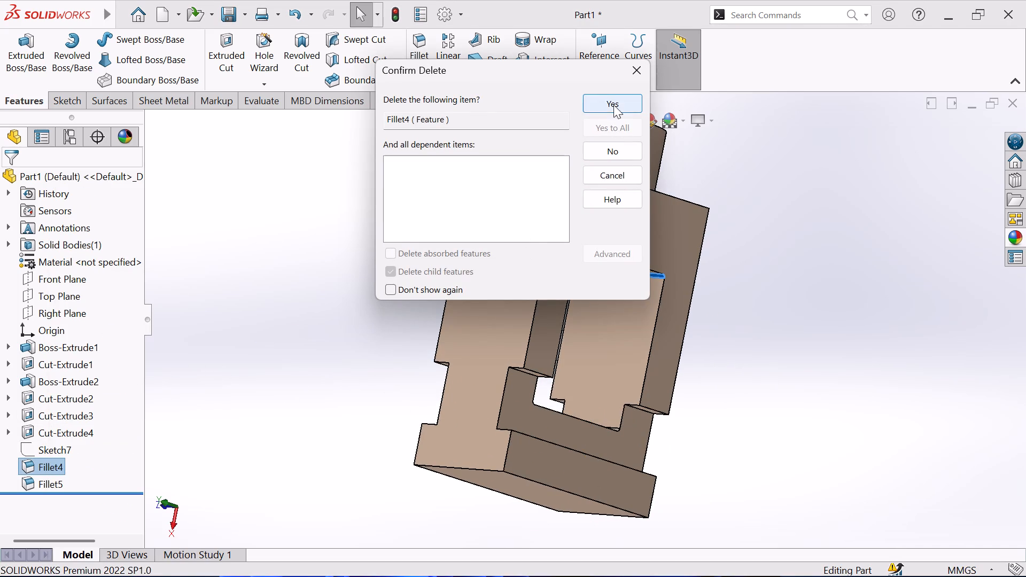
click(613, 105)
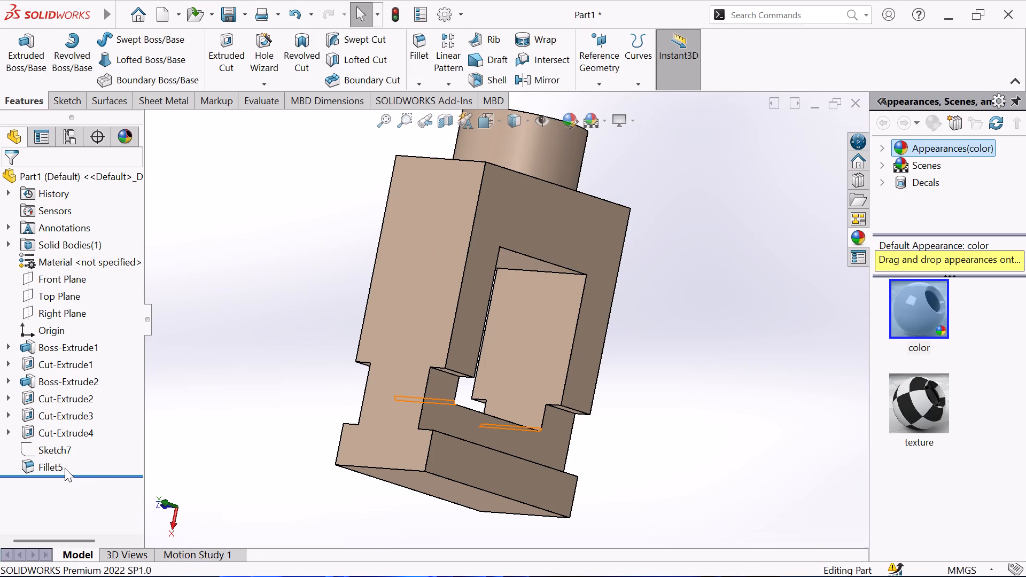
right_click(64, 468)
click(125, 335)
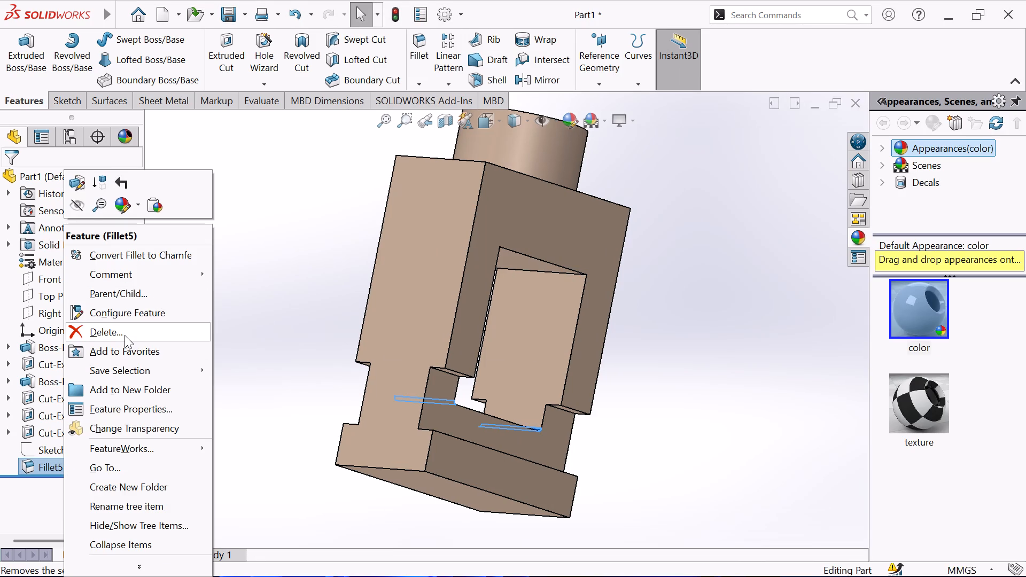
click(599, 101)
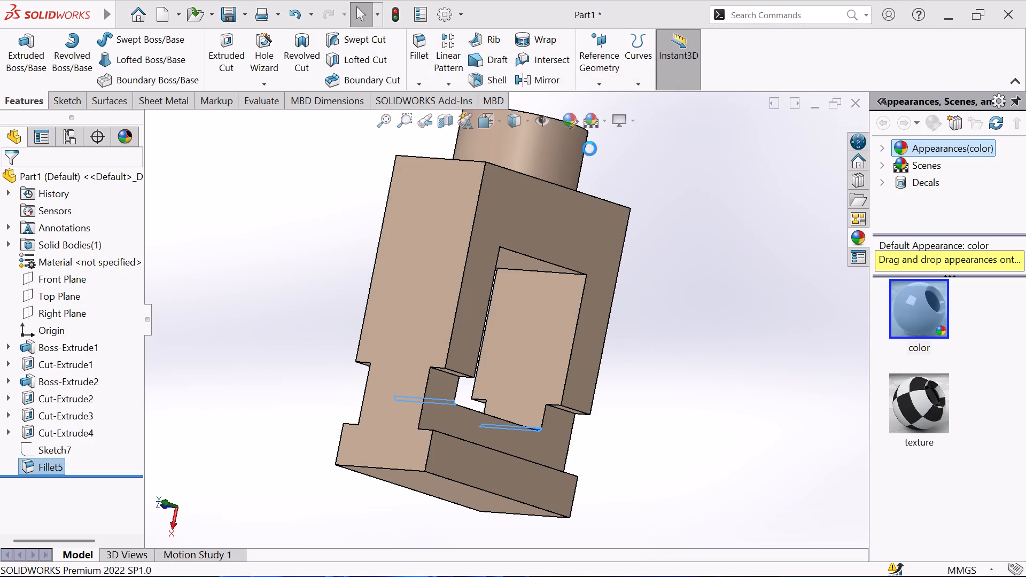
Examine the sharp-cornered opening, slots and side cylinder from several sides in an enlarged graphics area.
scroll(493, 373, up, 2)
scroll(597, 352, up, 1)
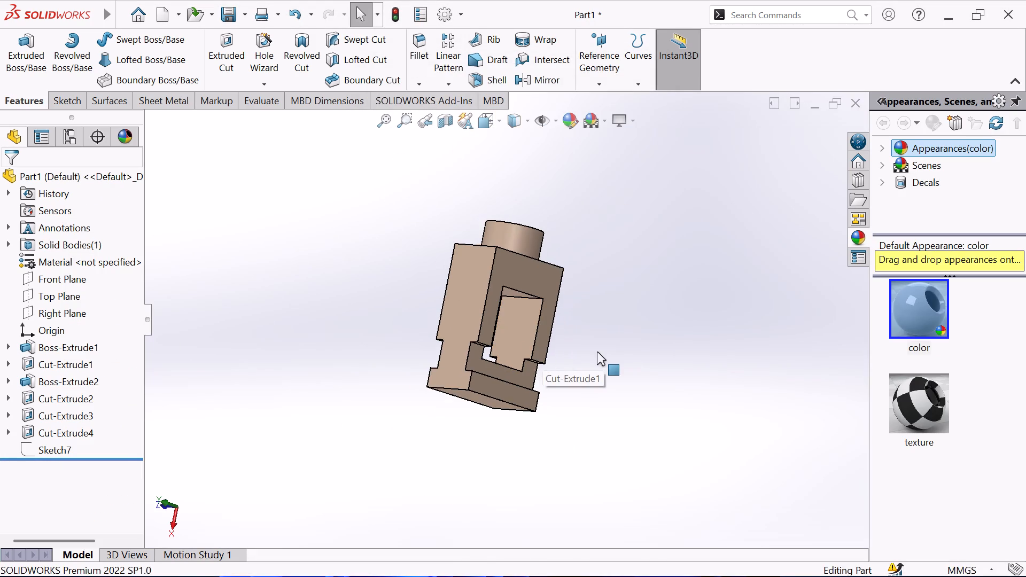
middle_drag(597, 352, 465, 478)
scroll(525, 356, down, 2)
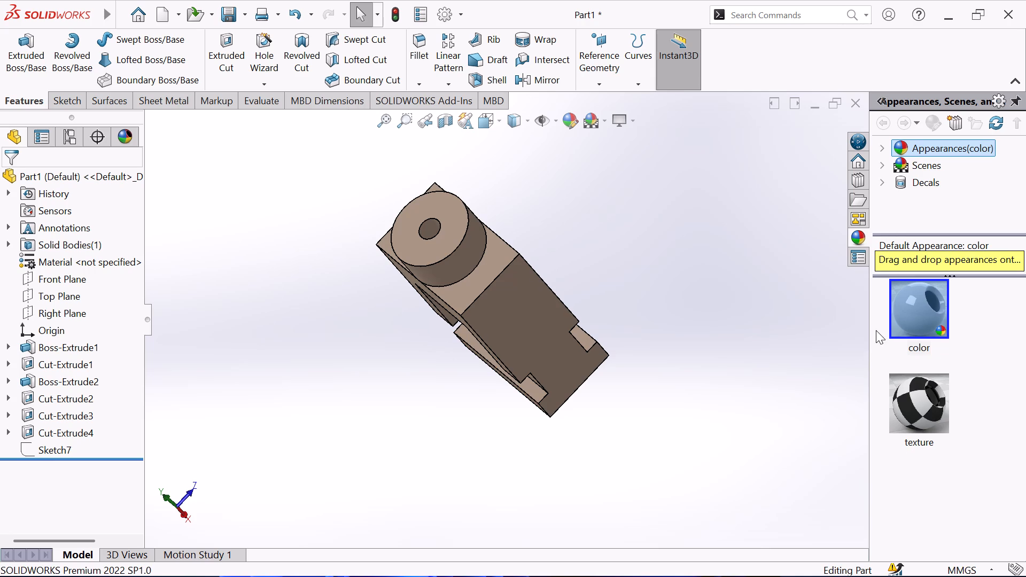
drag(870, 318, 1025, 335)
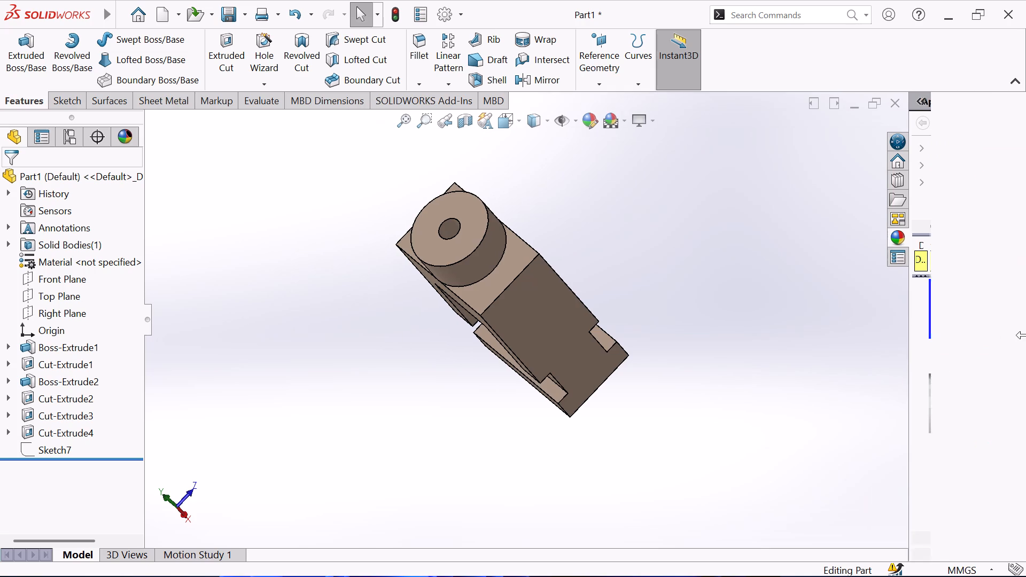
drag(1025, 335, 1025, 341)
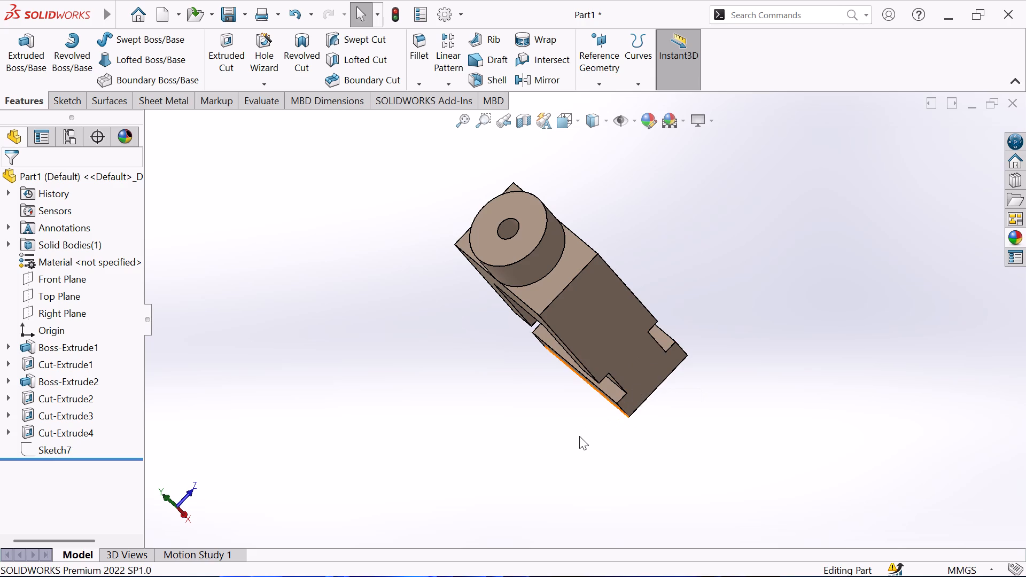
scroll(571, 428, up, 1)
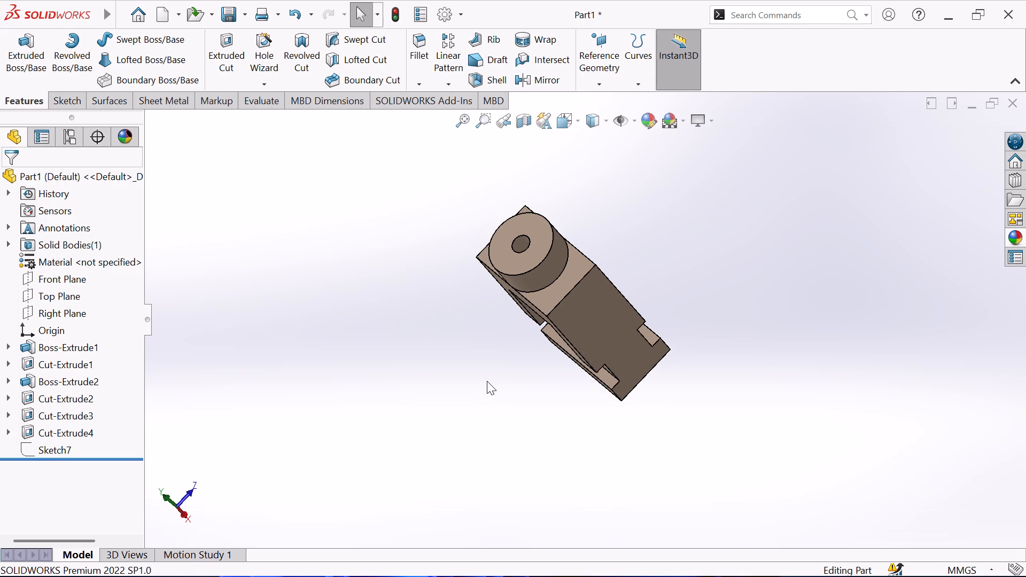
middle_drag(487, 381, 766, 368)
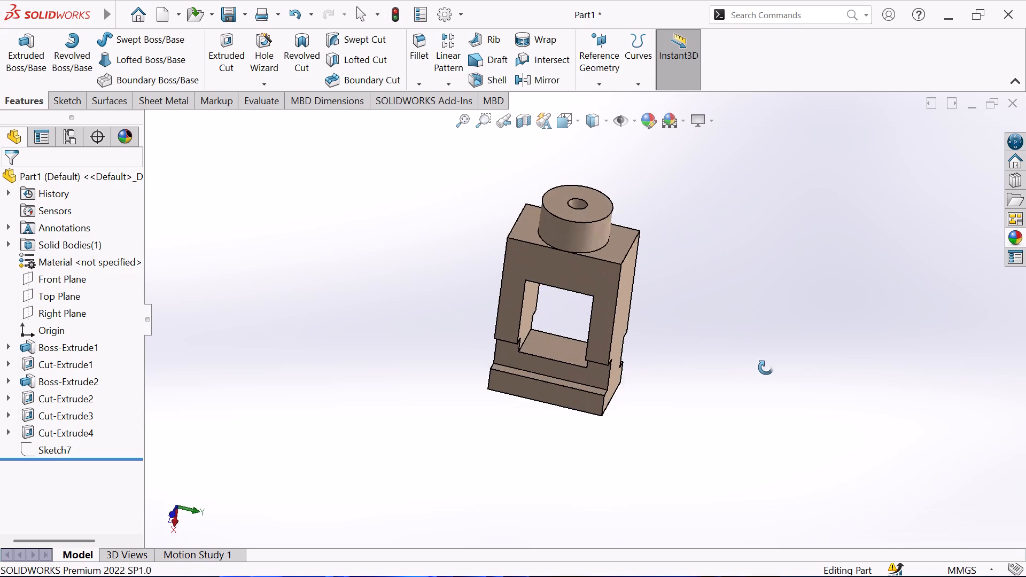
Examine the bored side cylinder, the slots and the rectangular opening from the cylinder end and the long side faces.
middle_drag(766, 368, 836, 504)
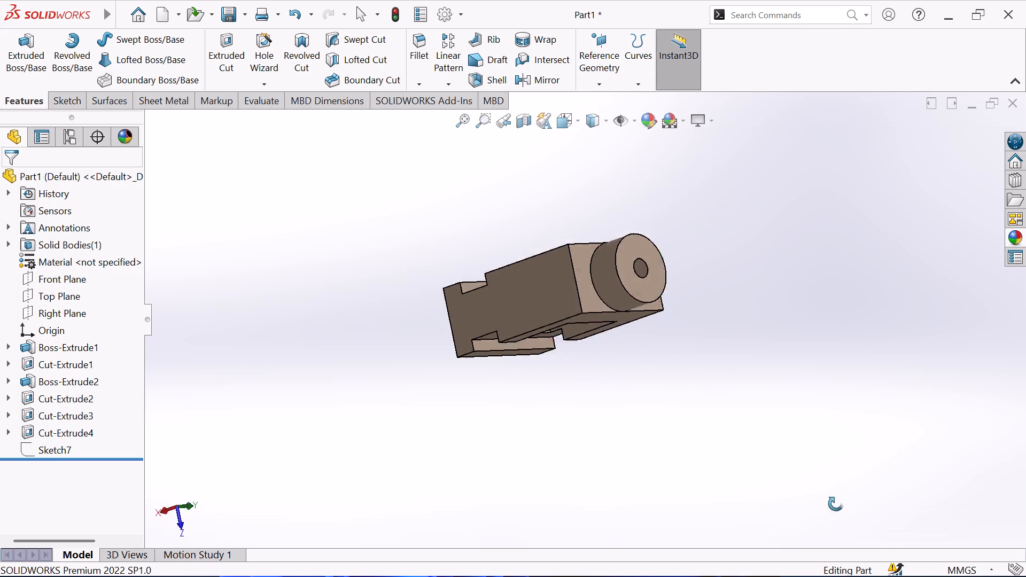
middle_drag(836, 504, 814, 474)
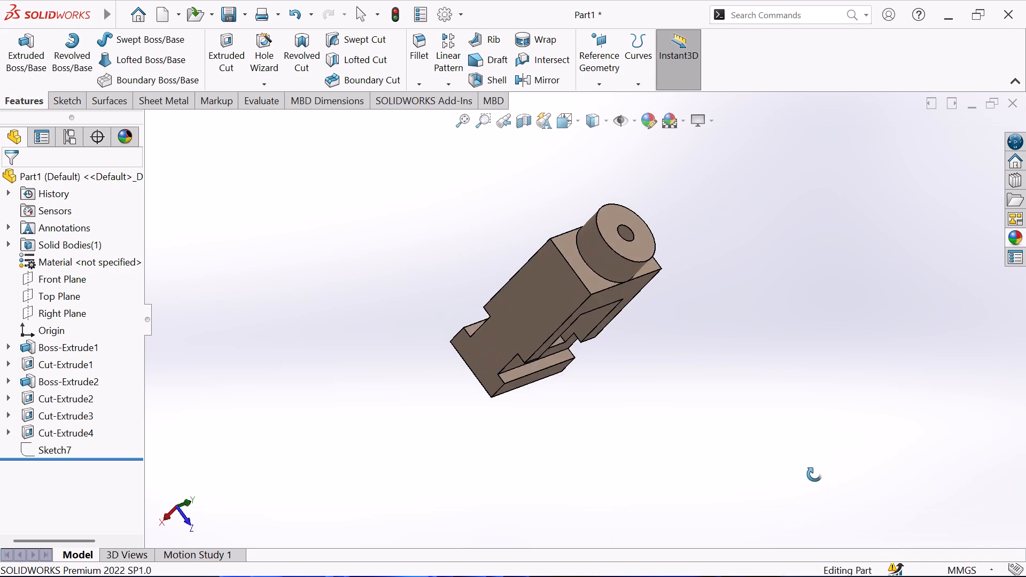
middle_drag(814, 474, 832, 576)
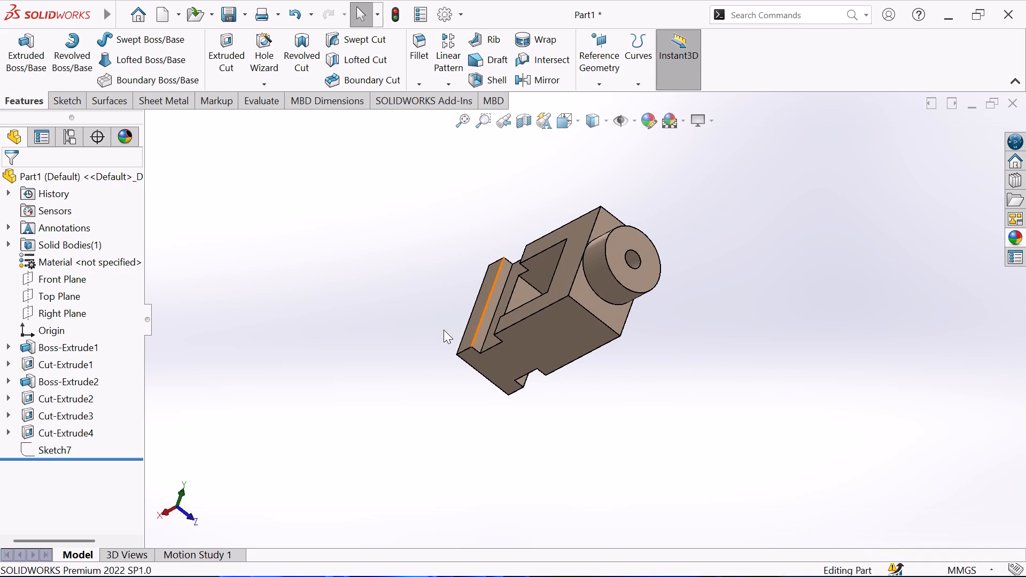
middle_drag(377, 319, 390, 388)
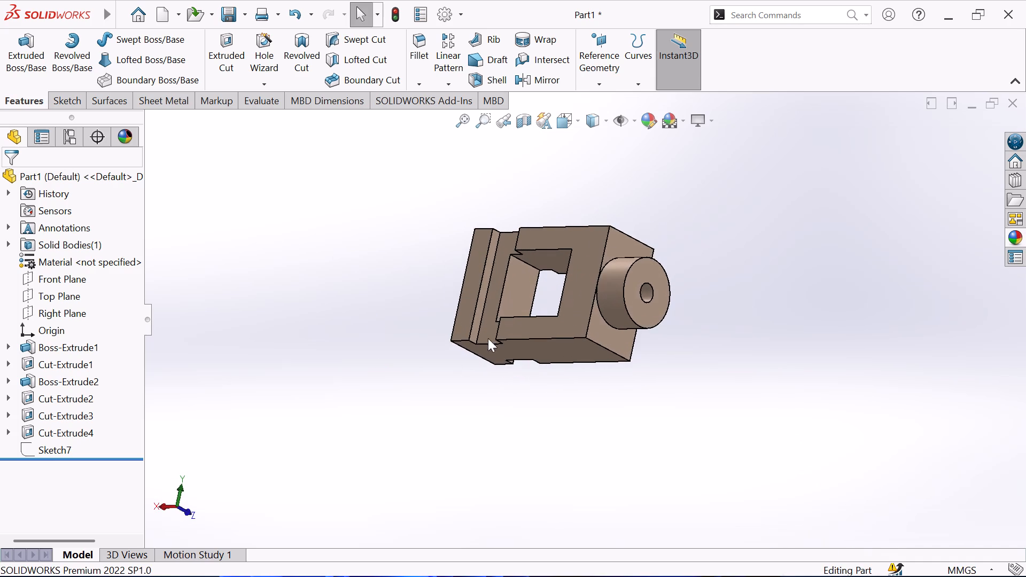
scroll(591, 278, down, 3)
middle_drag(514, 291, 520, 276)
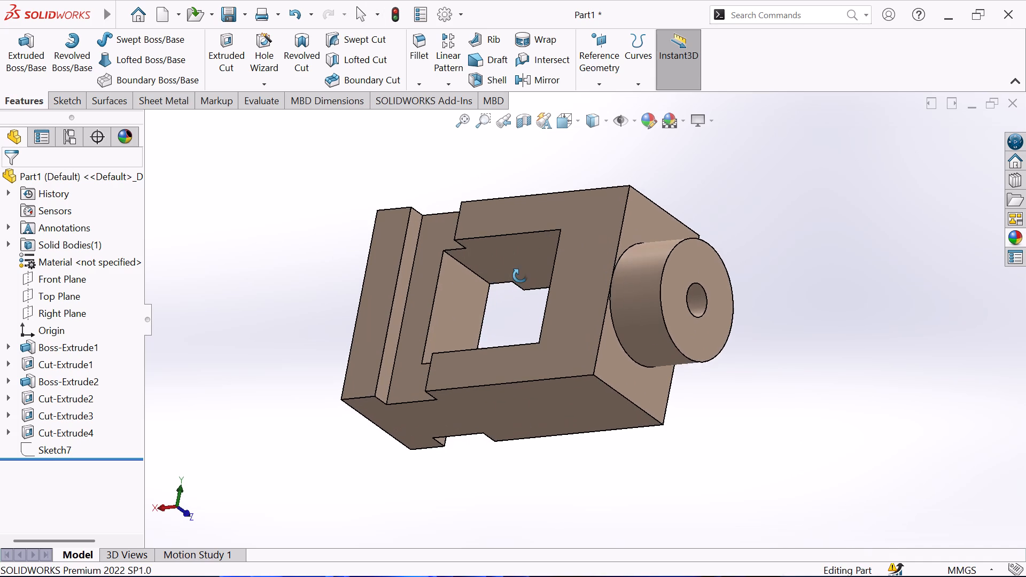
middle_drag(520, 276, 528, 295)
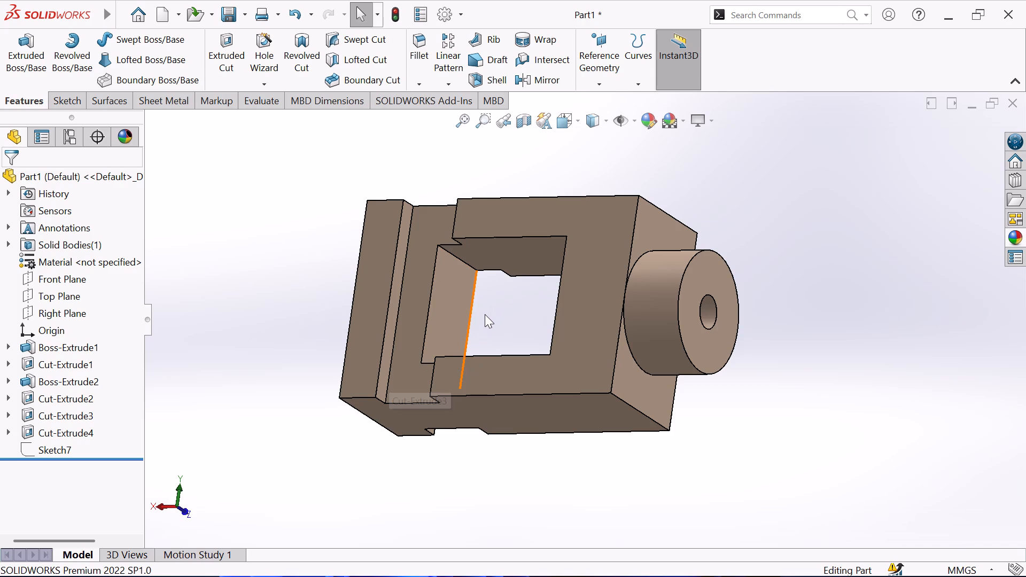
scroll(494, 313, down, 1)
middle_drag(492, 313, 500, 293)
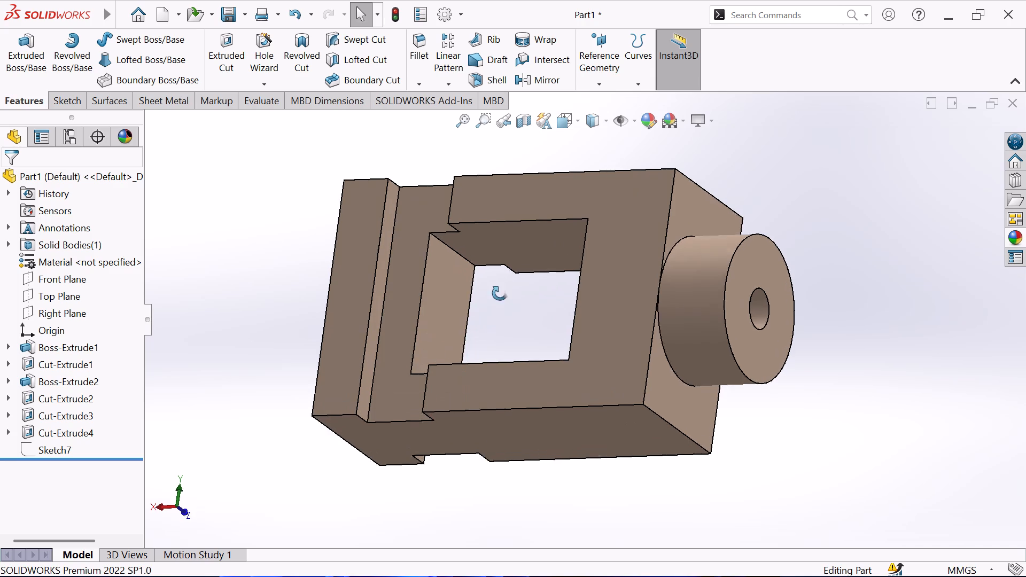
middle_drag(500, 293, 508, 236)
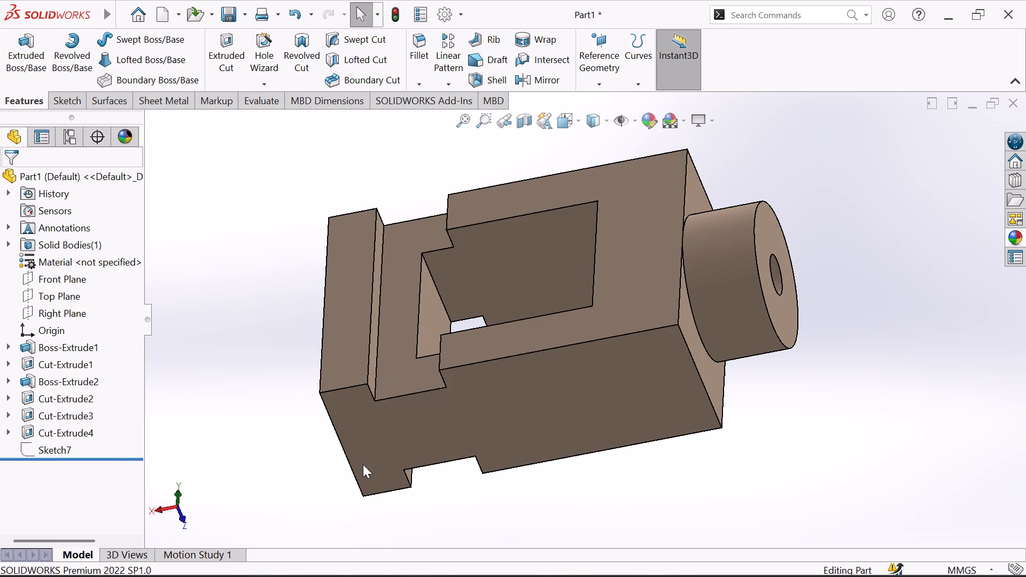
Examine the overall part shape, including the rectangular opening and adjoining slots at close range with the side cylinder in sight.
scroll(804, 517, up, 1)
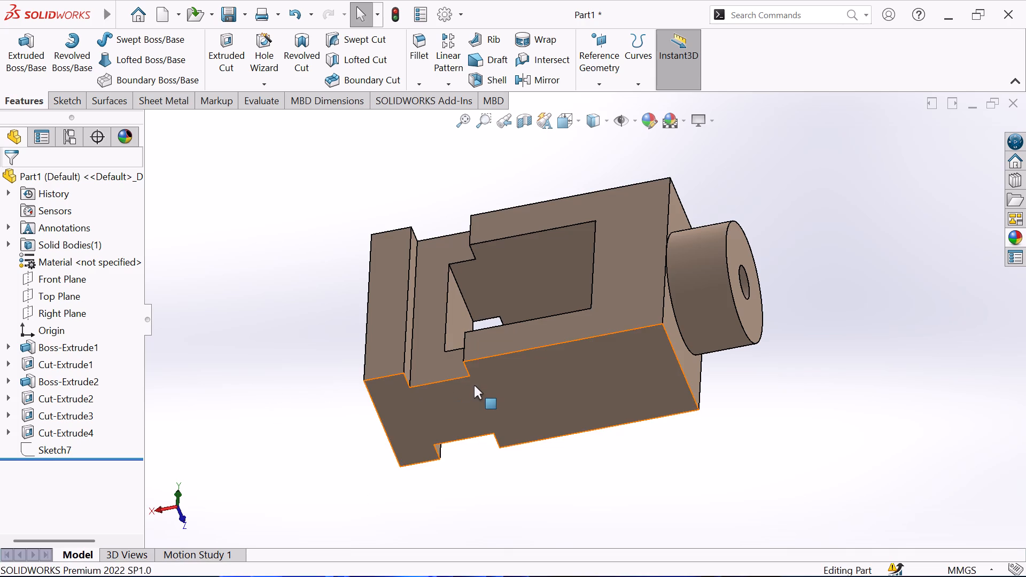
scroll(476, 384, up, 1)
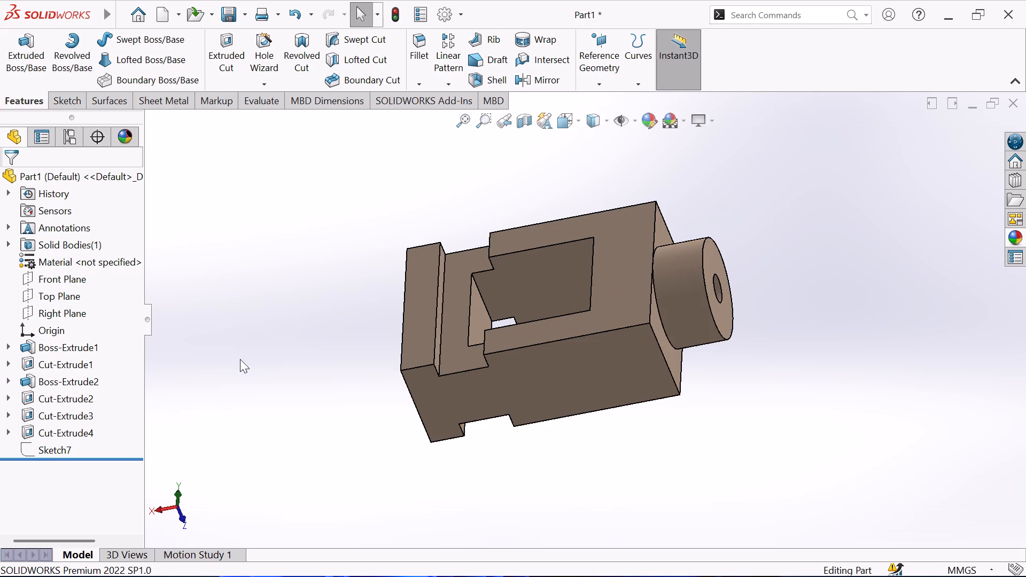
scroll(596, 328, up, 1)
middle_drag(534, 299, 504, 365)
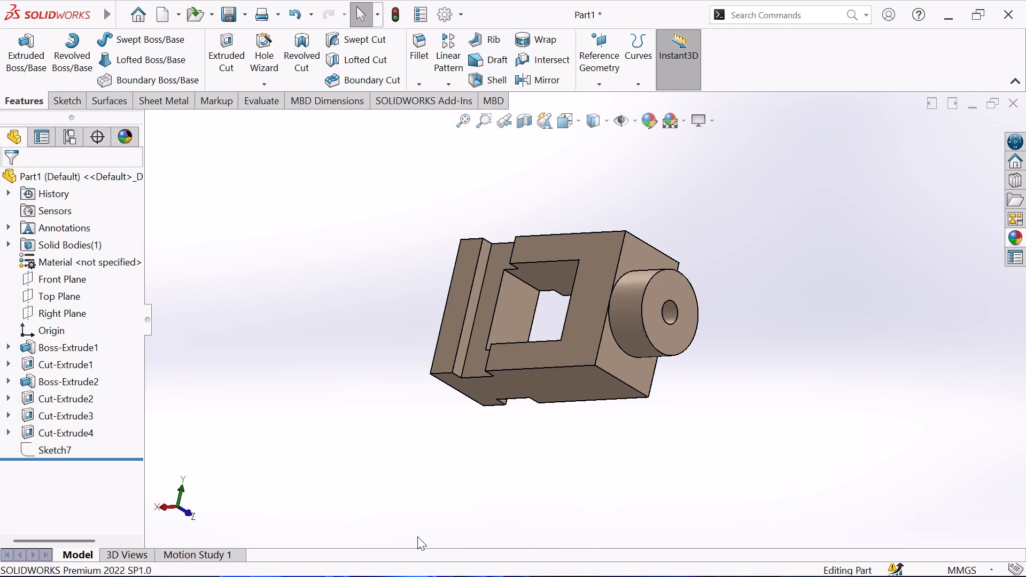
scroll(241, 504, up, 1)
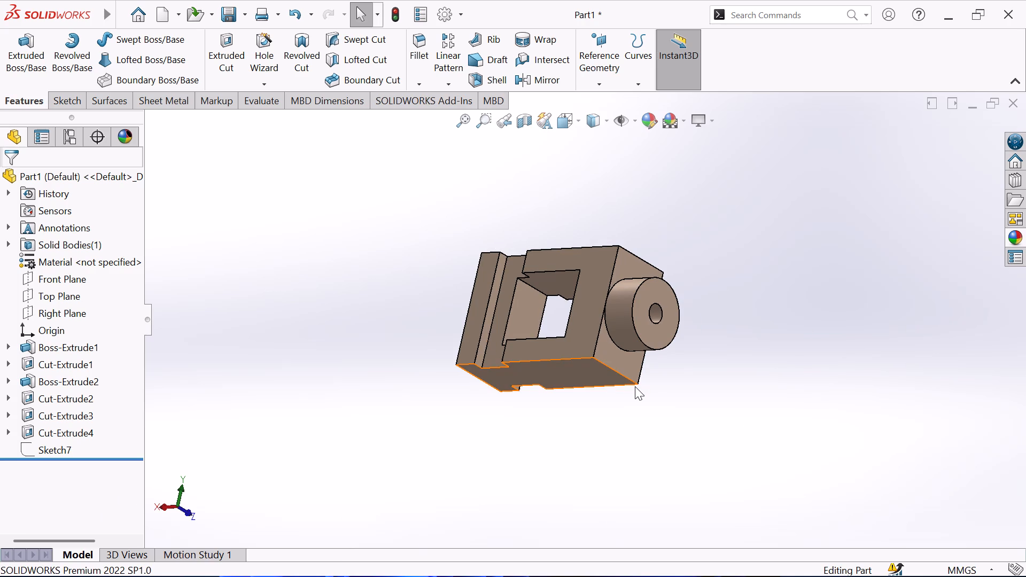
scroll(635, 386, down, 1)
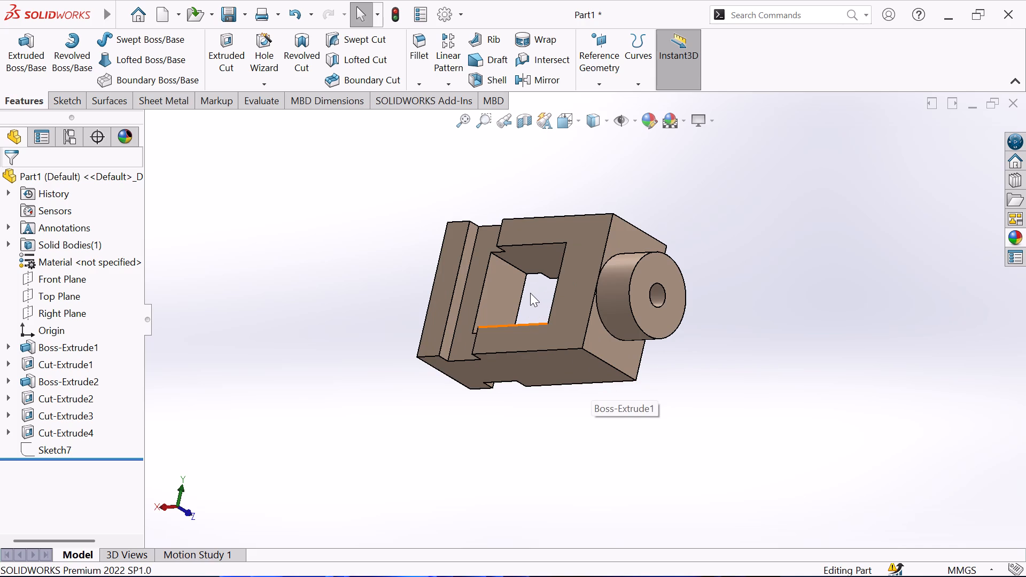
scroll(530, 293, down, 1)
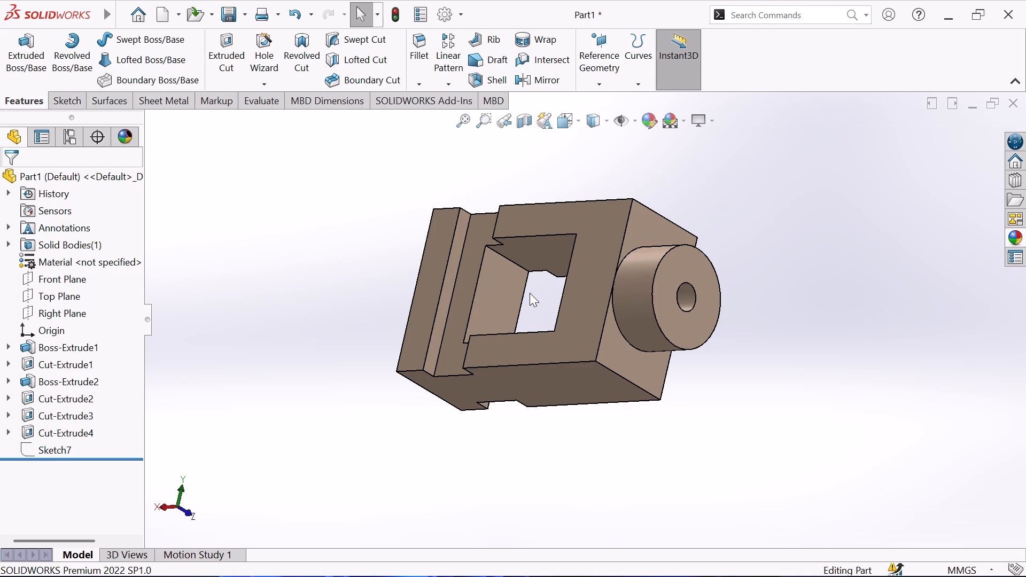
scroll(530, 293, down, 1)
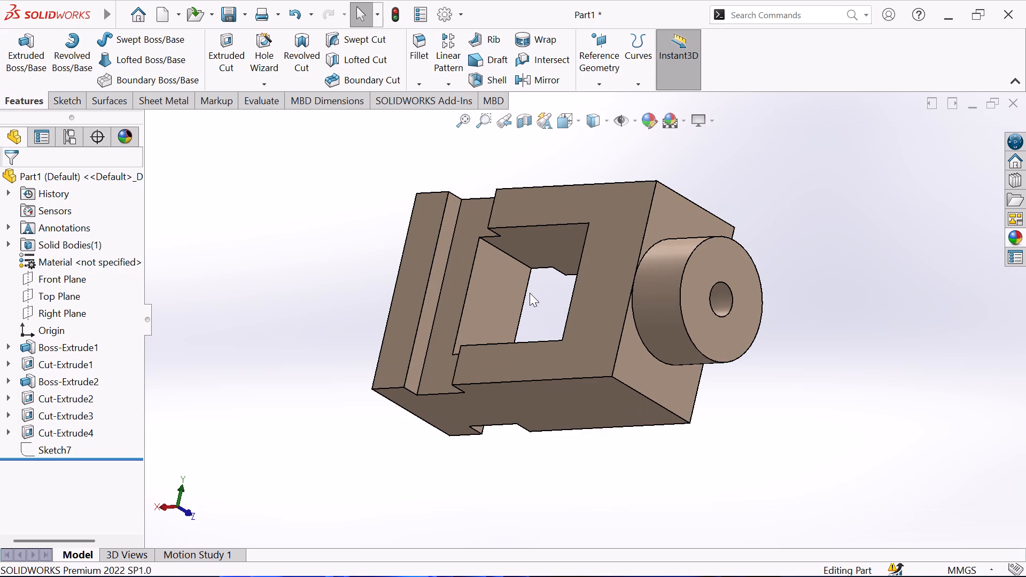
scroll(530, 293, down, 1)
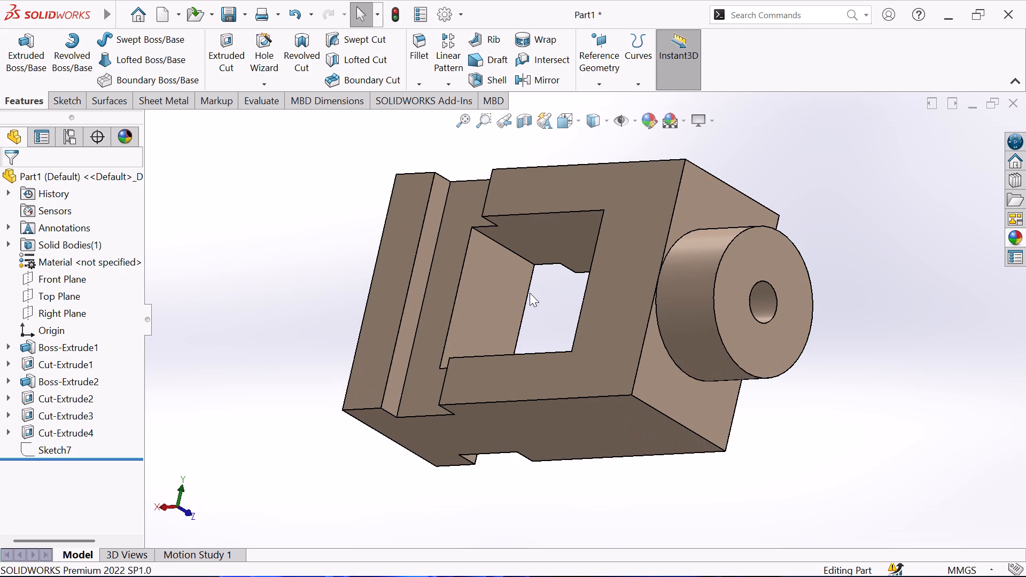
scroll(530, 293, down, 1)
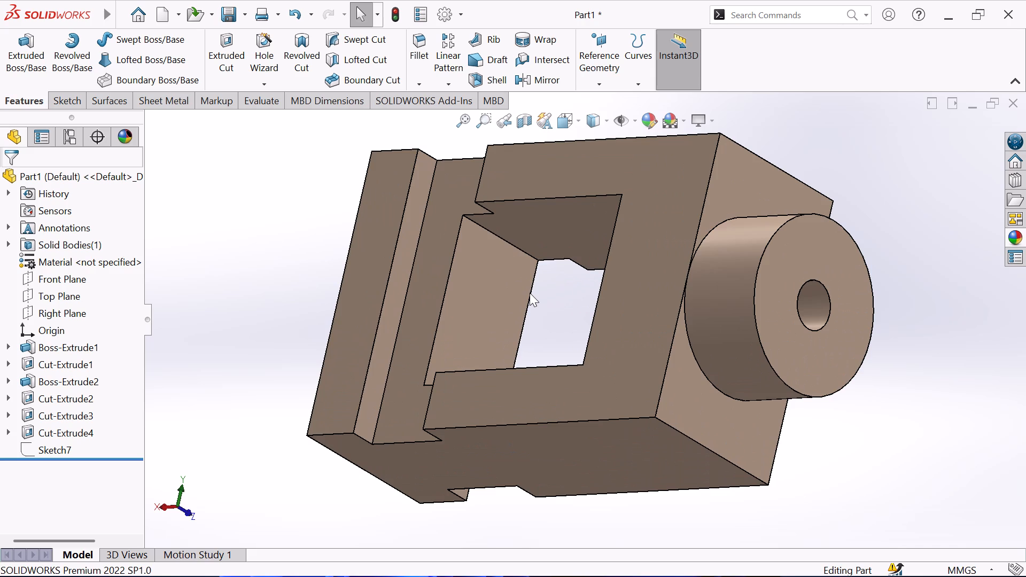
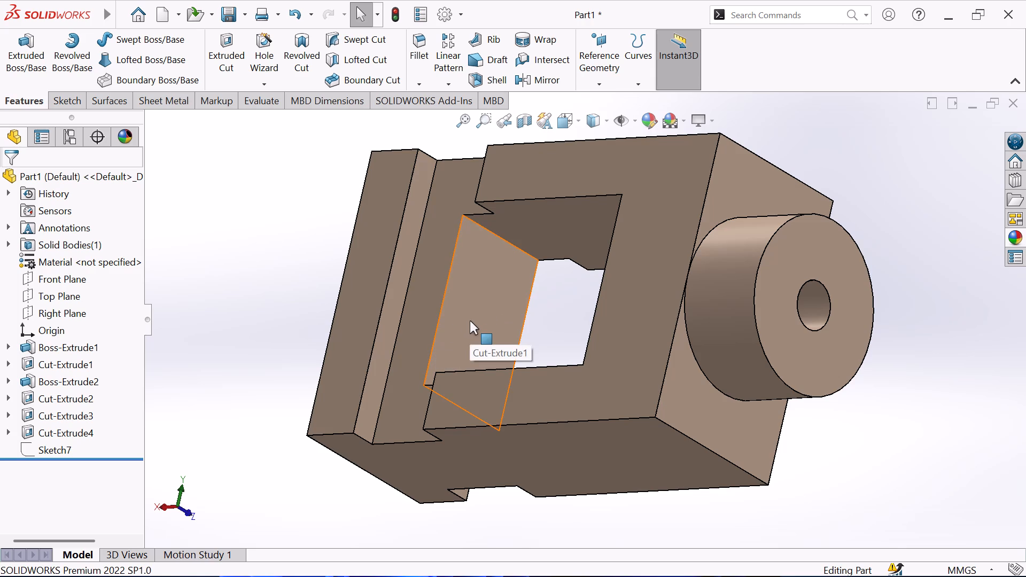
Examine the bored side cylinder, its end face on the block and the rectangular opening from the underside and cylinder end.
scroll(597, 512, down, 1)
middle_drag(506, 433, 535, 189)
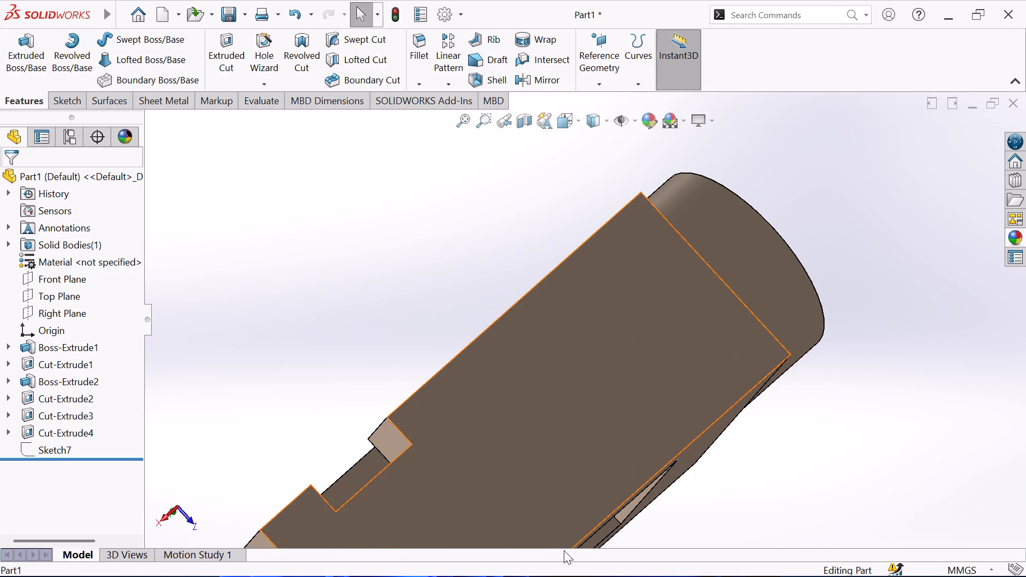
middle_drag(799, 214, 783, 229)
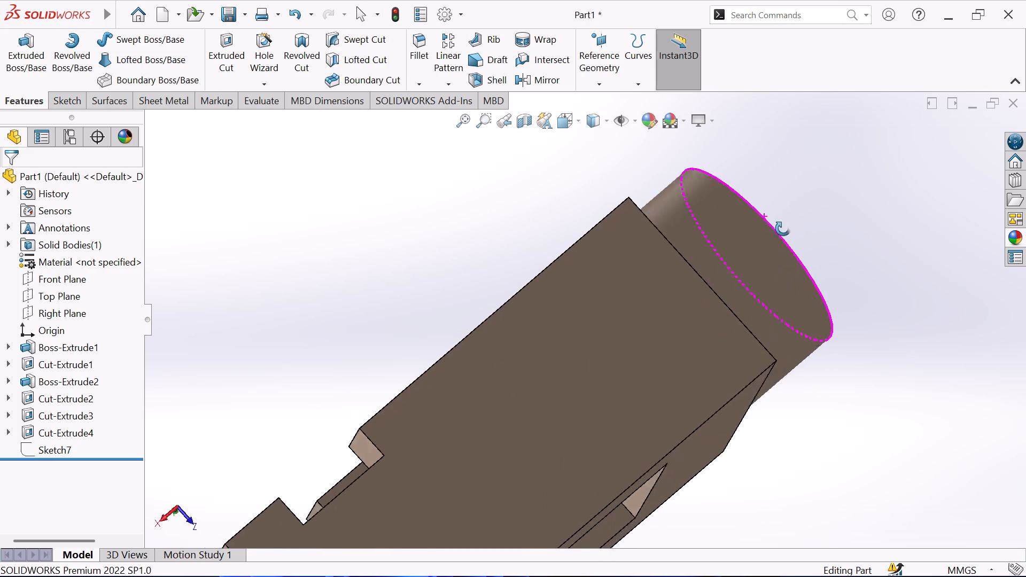
middle_drag(783, 229, 735, 280)
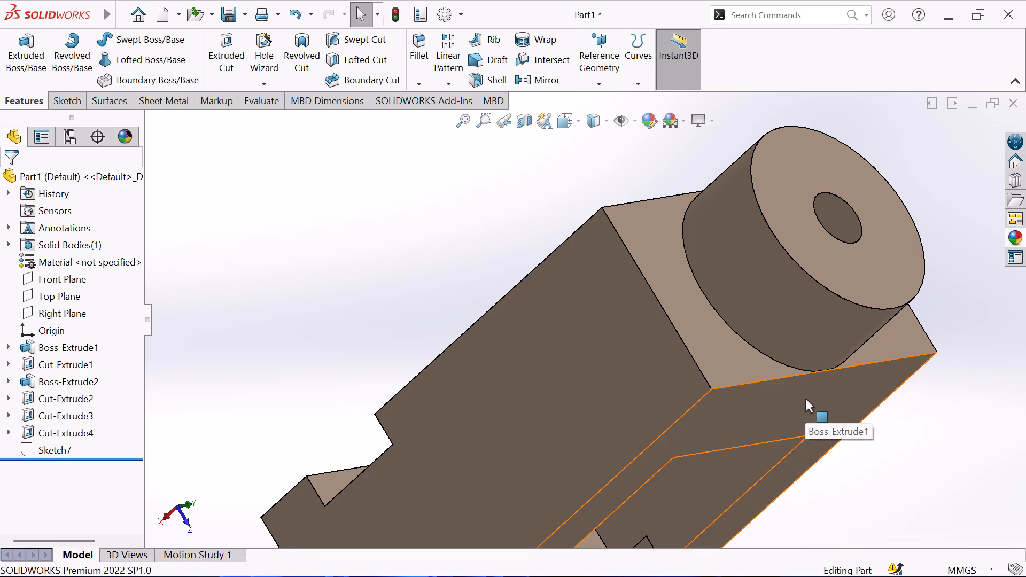
middle_drag(805, 396, 750, 360)
scroll(748, 392, up, 3)
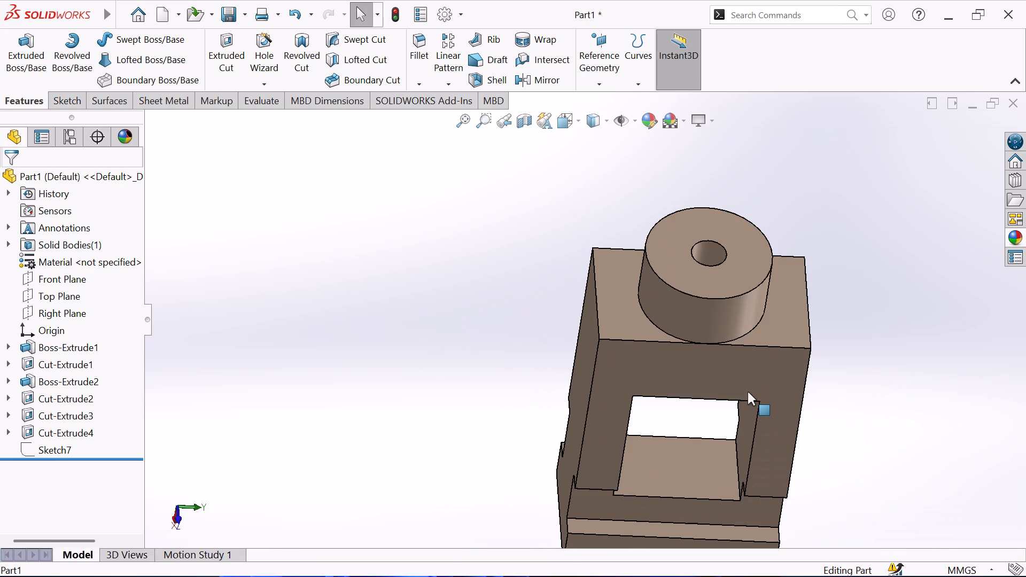
middle_drag(702, 420, 619, 541)
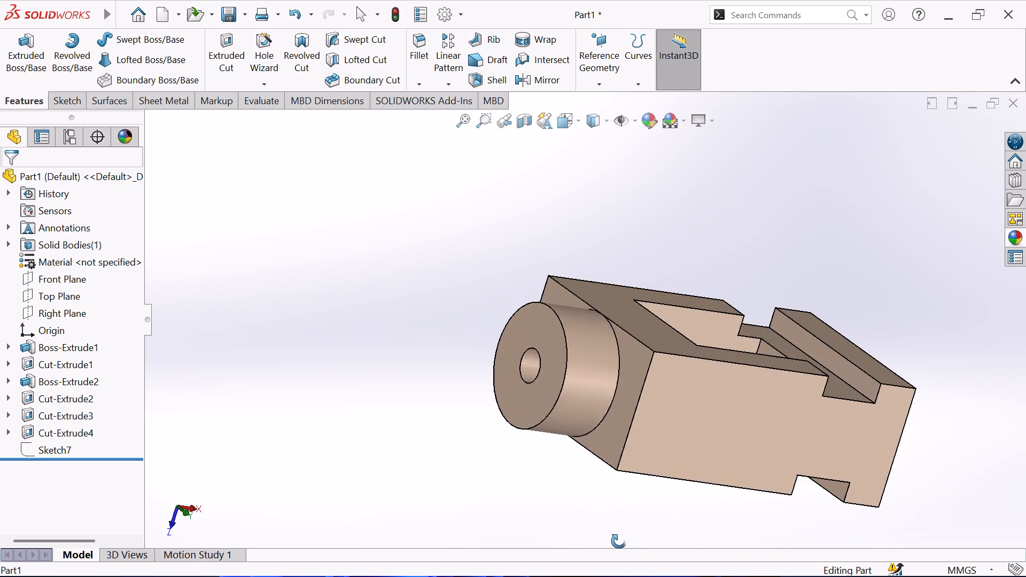
middle_drag(619, 541, 676, 409)
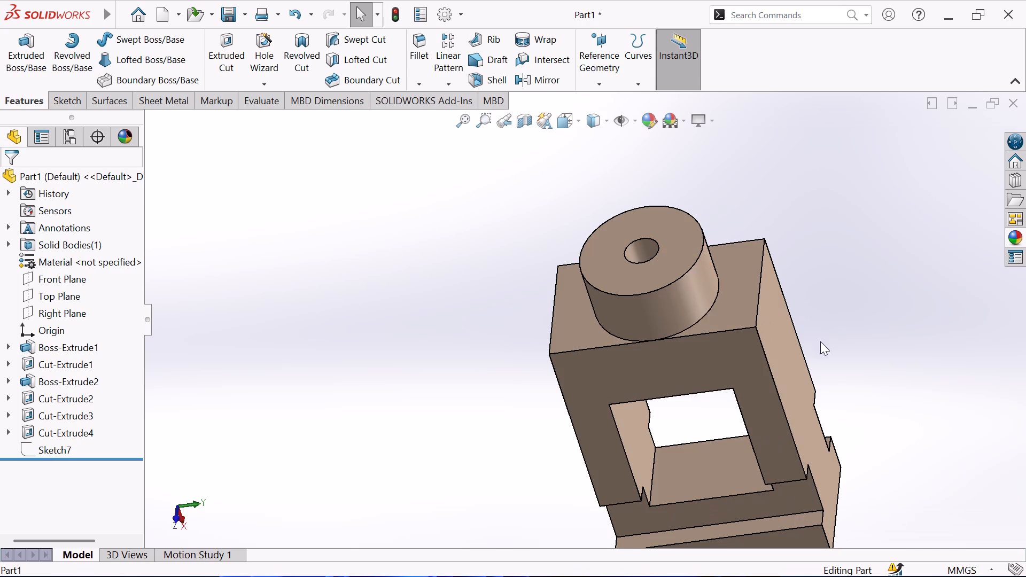
scroll(867, 528, down, 2)
middle_drag(627, 454, 667, 309)
scroll(672, 308, up, 3)
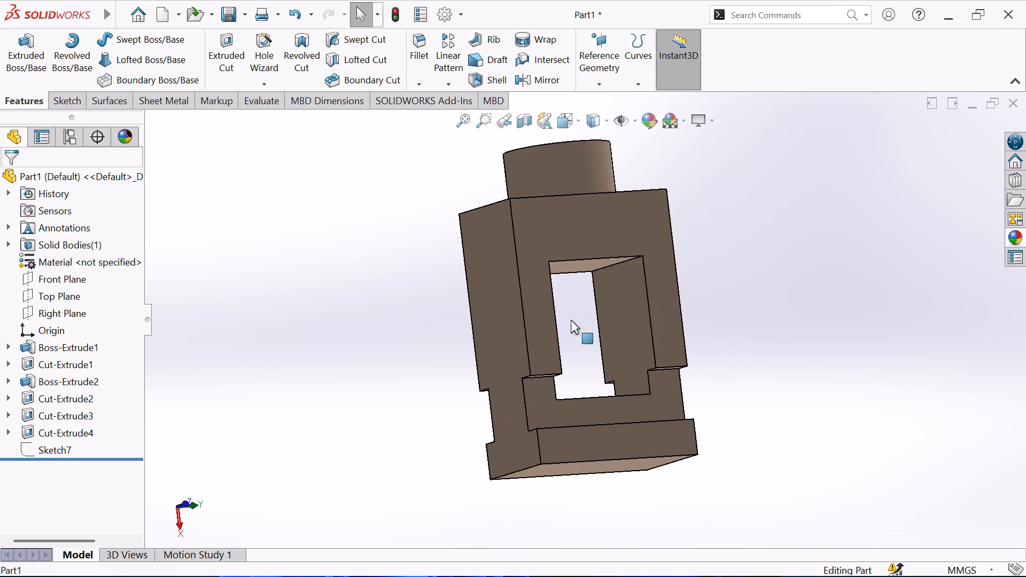
Examine the rectangular opening and the slots from both broad faces, the narrow side and the slotted end of the block.
middle_drag(360, 319, 707, 238)
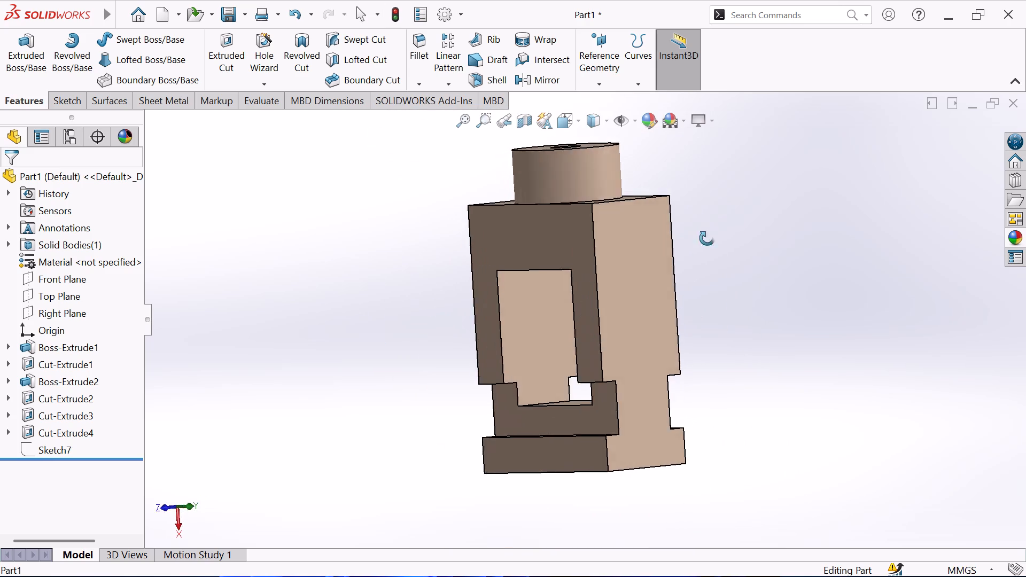
middle_drag(707, 238, 444, 310)
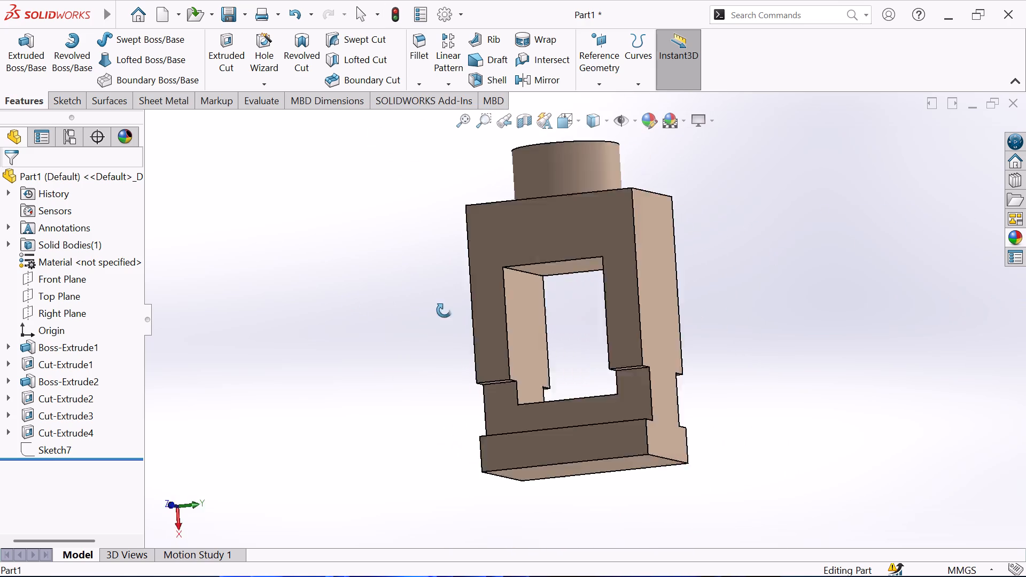
middle_drag(444, 310, 569, 330)
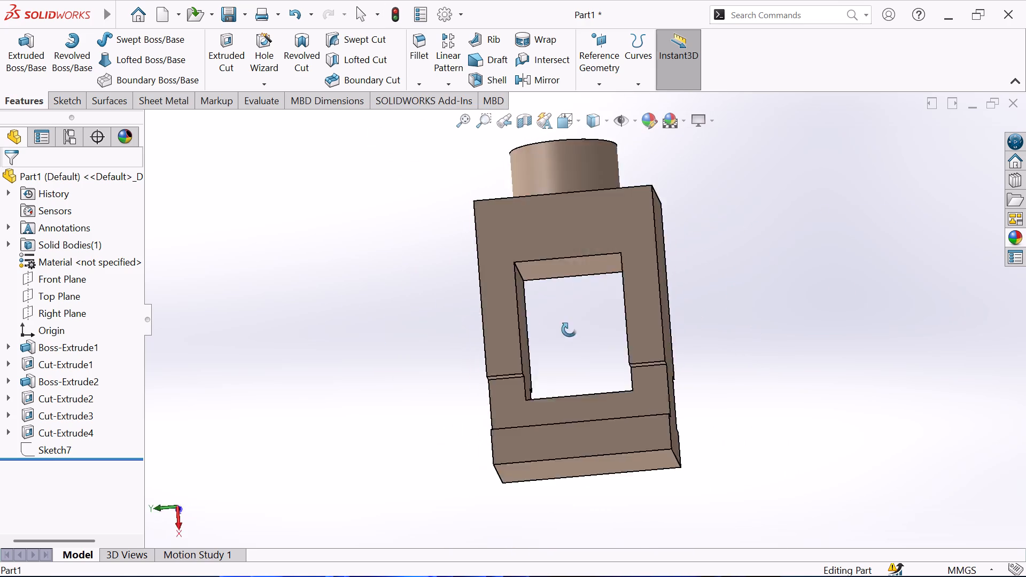
middle_drag(569, 330, 581, 342)
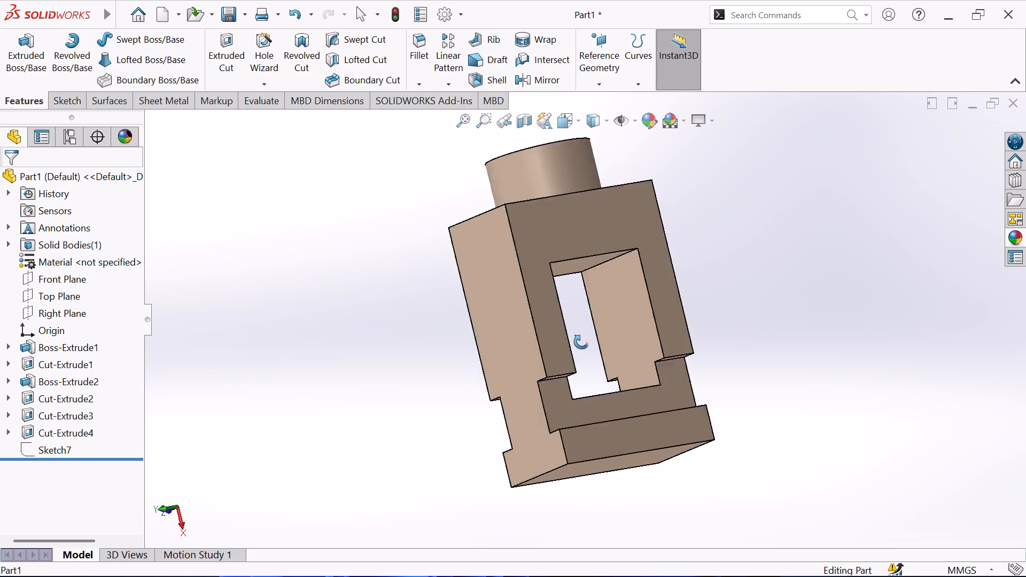
middle_drag(581, 342, 896, 336)
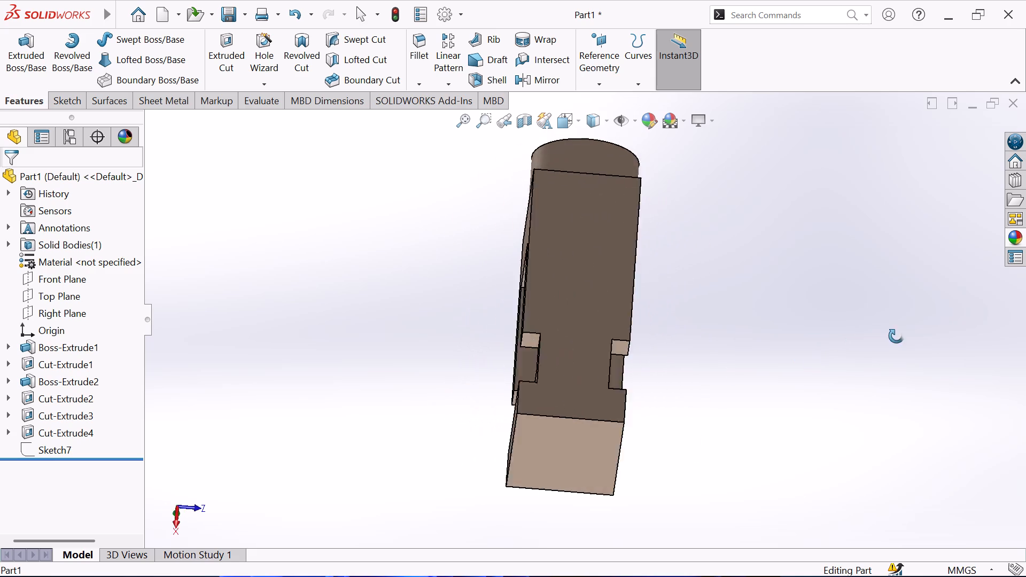
middle_drag(896, 336, 903, 336)
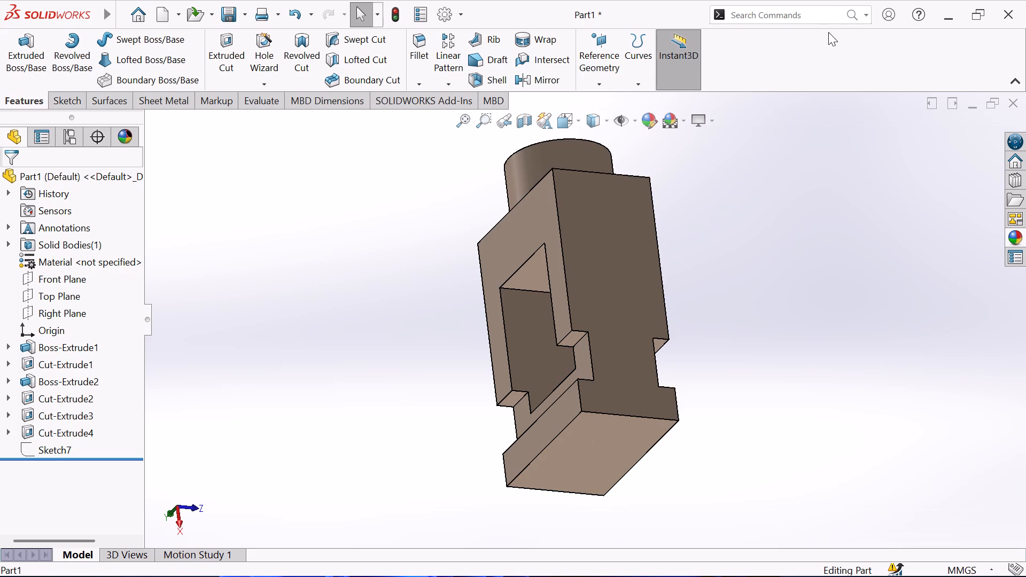
scroll(647, 247, down, 2)
middle_drag(735, 261, 736, 261)
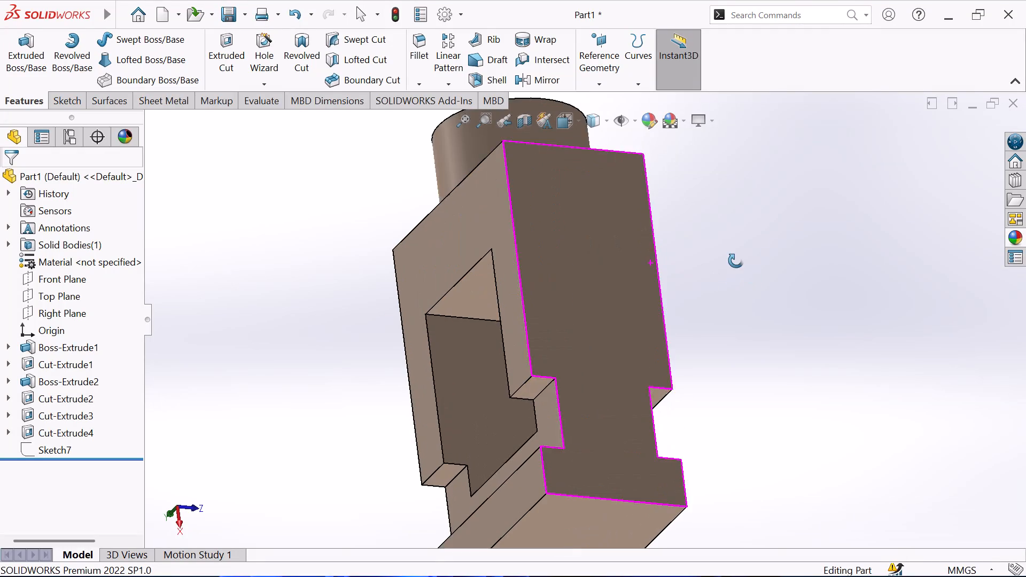
middle_drag(736, 261, 793, 244)
scroll(781, 252, up, 2)
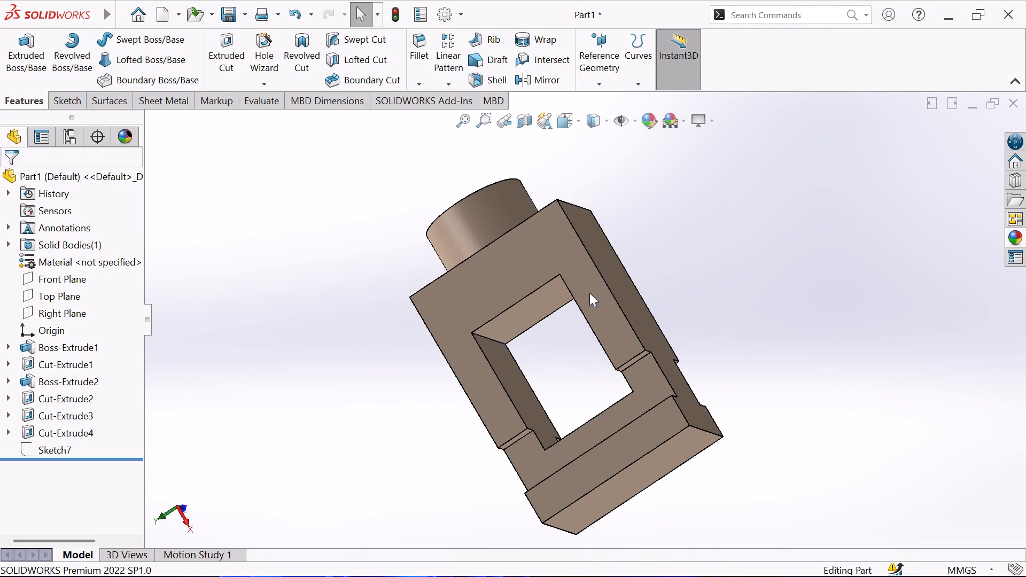
middle_drag(547, 347, 604, 378)
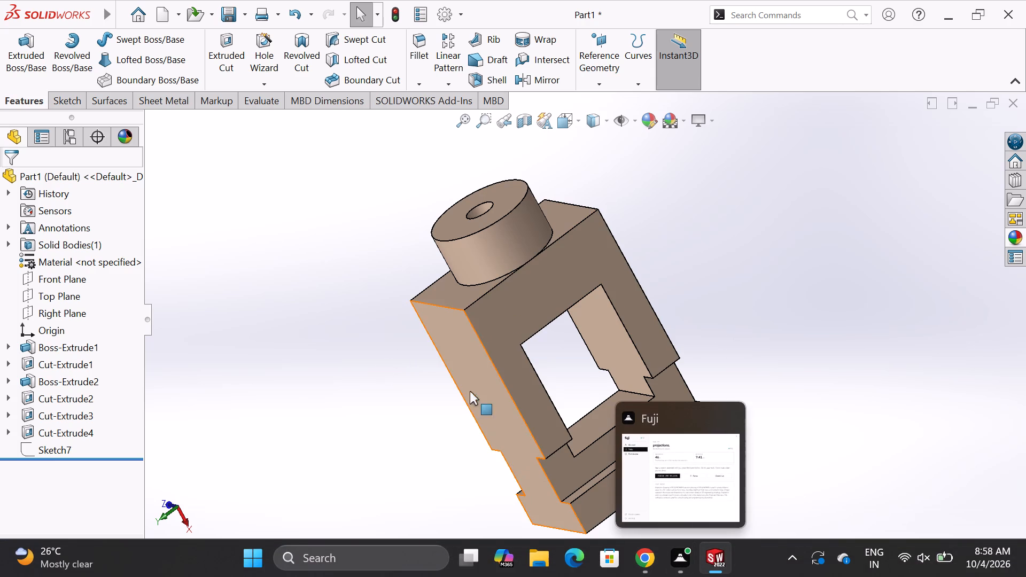
scroll(460, 366, up, 2)
middle_drag(601, 375, 580, 300)
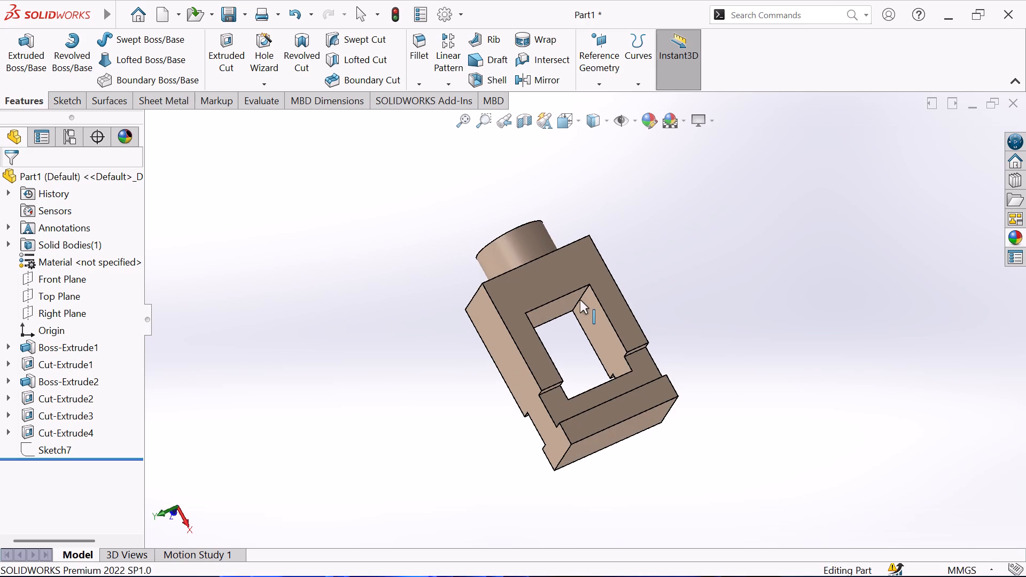
middle_drag(680, 342, 434, 328)
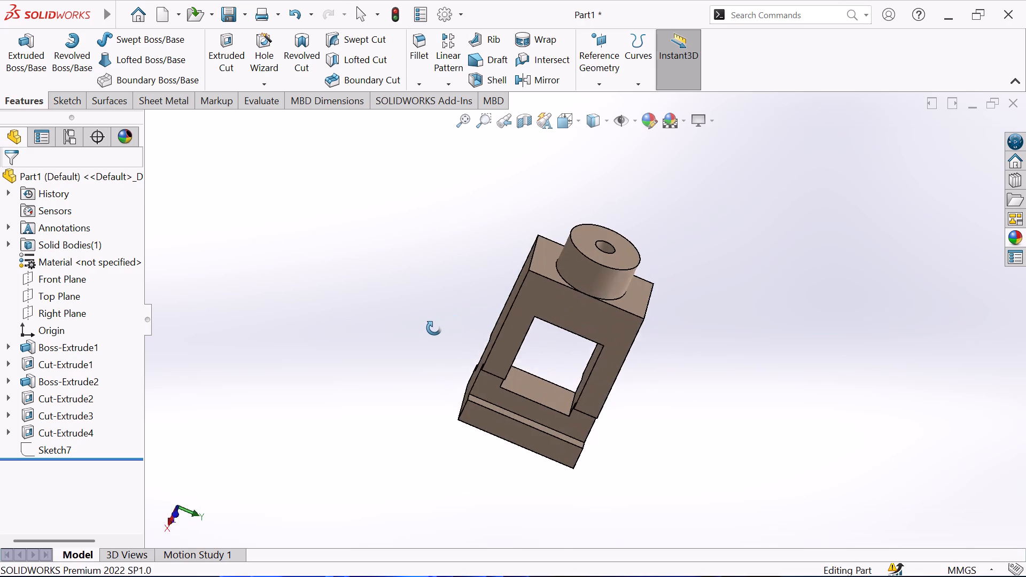
middle_drag(434, 328, 433, 329)
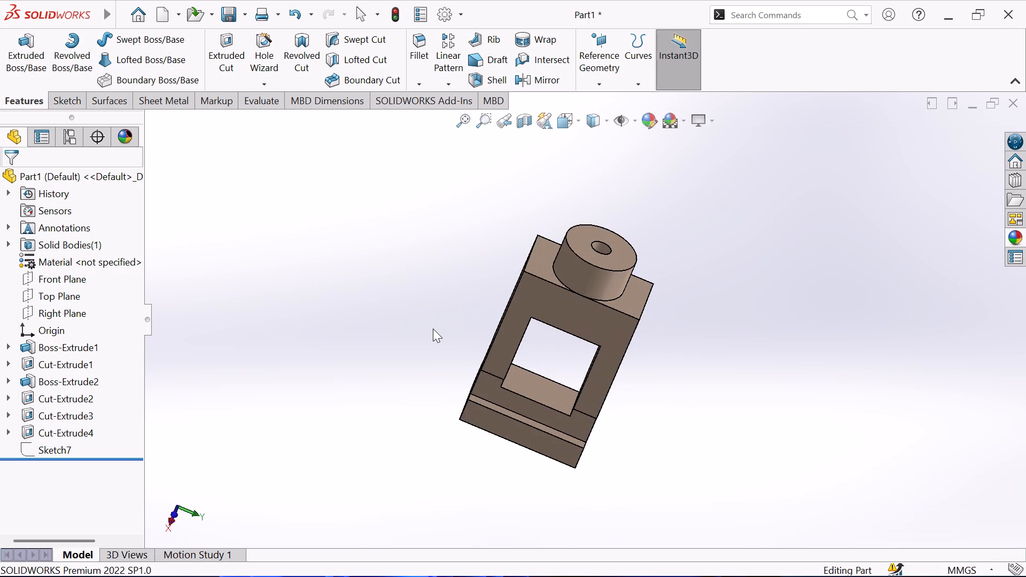
Start a new sketch on the block's end face that carries the bored cylinder, leaving nothing selected.
scroll(546, 341, down, 1)
middle_drag(638, 315, 617, 354)
click(640, 320)
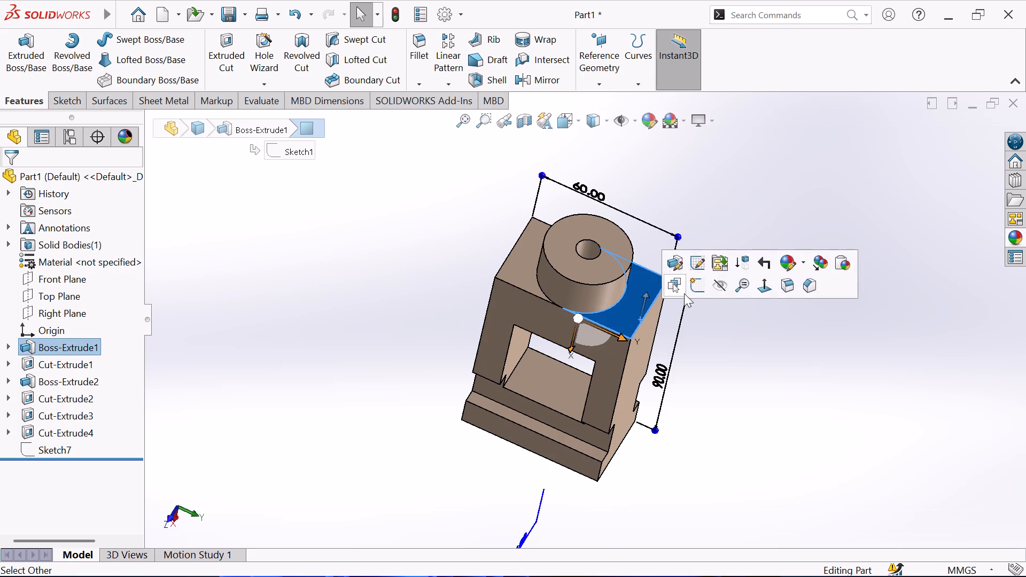
click(696, 287)
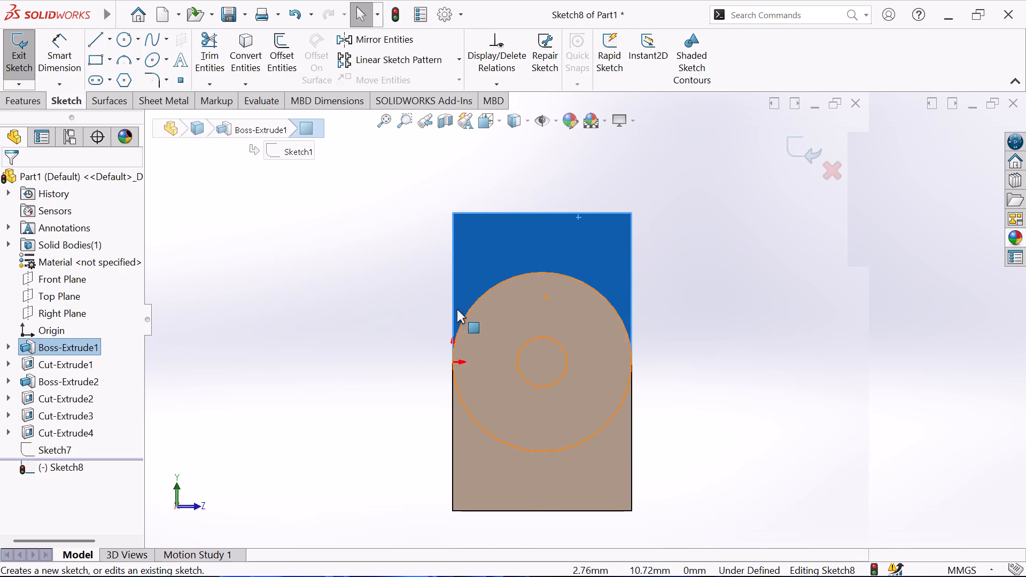
click(457, 309)
click(390, 316)
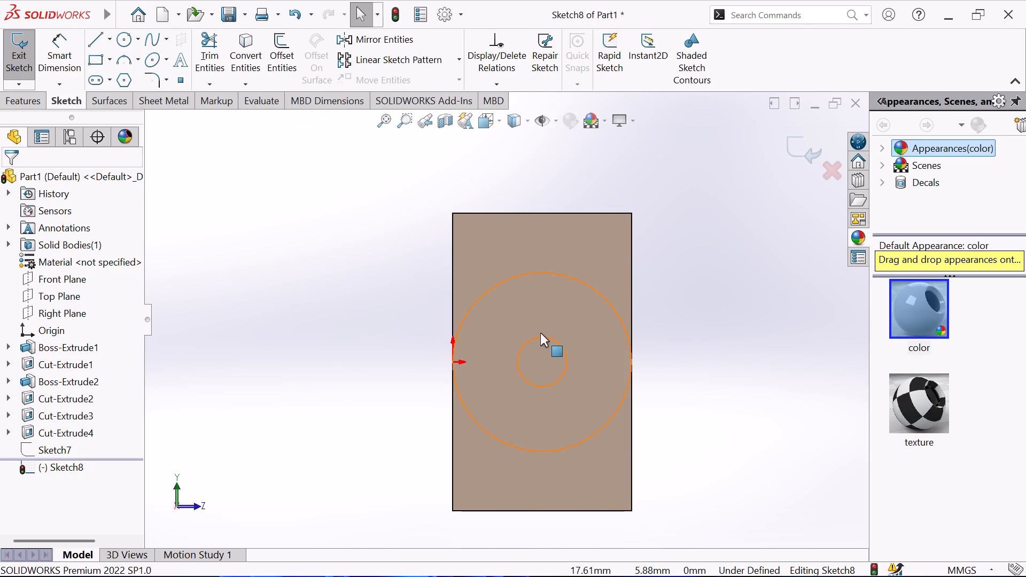
Examine the cylinder end, through opening and slots from several sides with the end-face sketch still open.
middle_drag(318, 350, 277, 306)
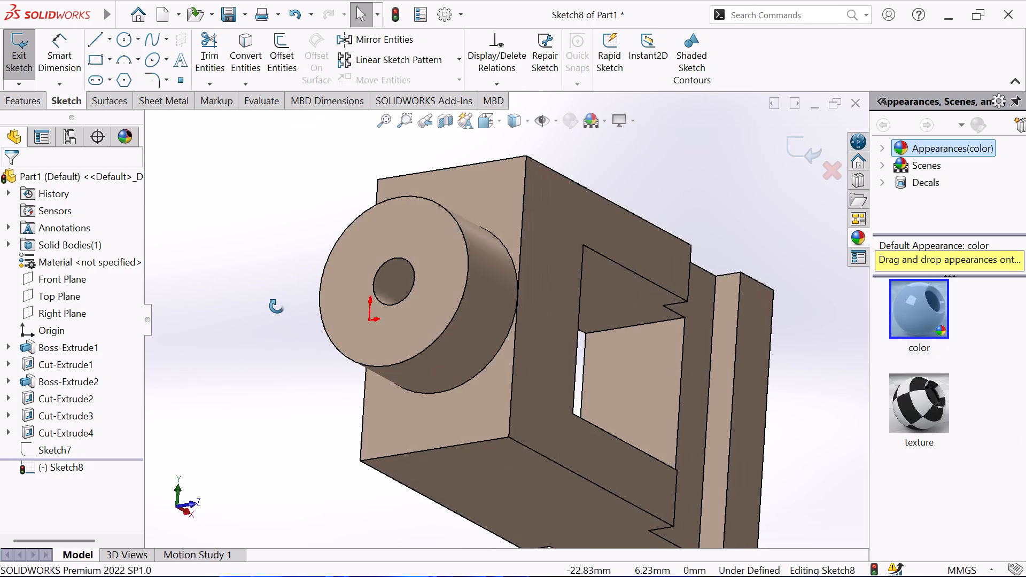
middle_drag(277, 306, 238, 341)
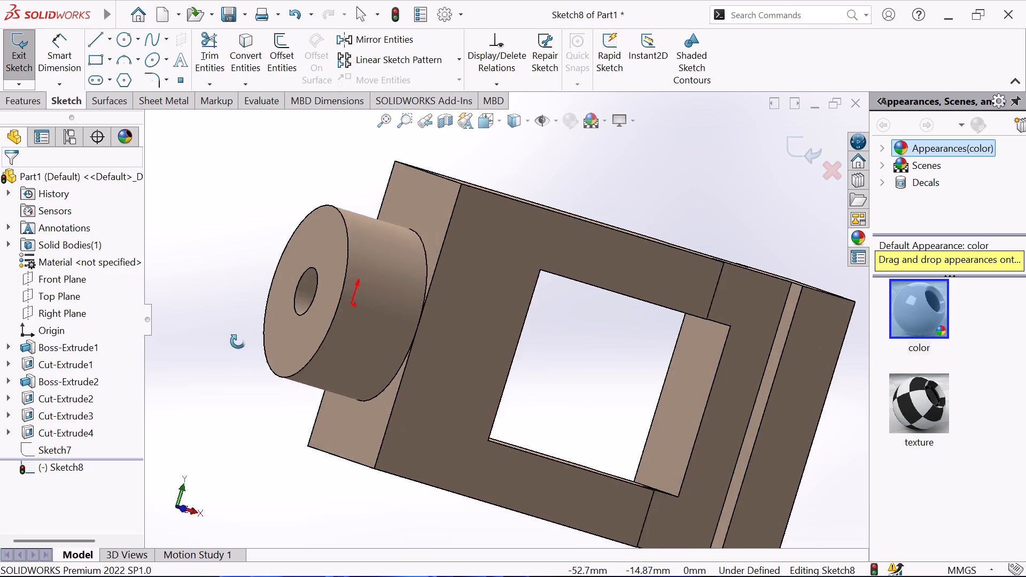
middle_drag(238, 341, 314, 356)
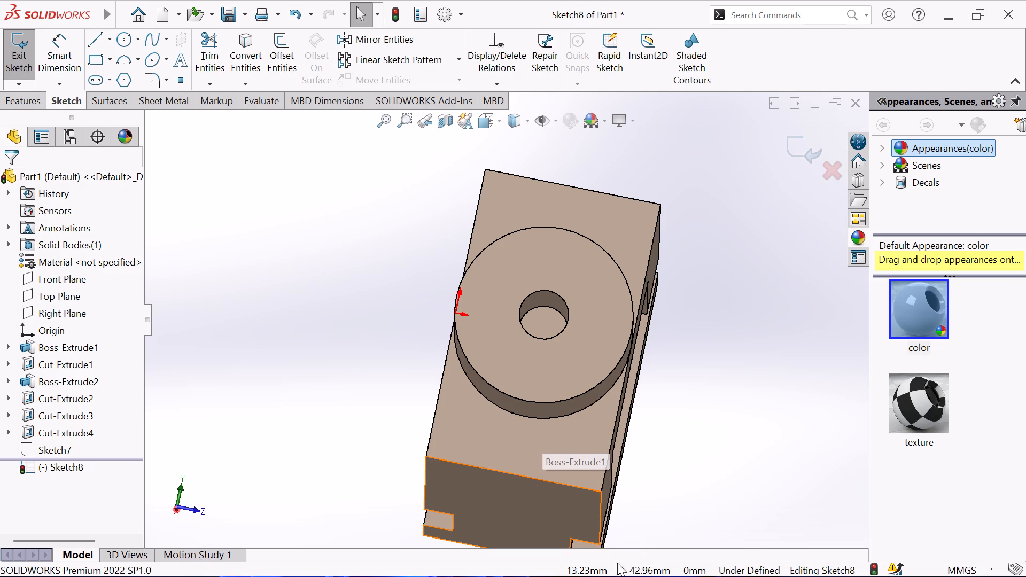
scroll(582, 446, up, 1)
middle_drag(657, 435, 657, 365)
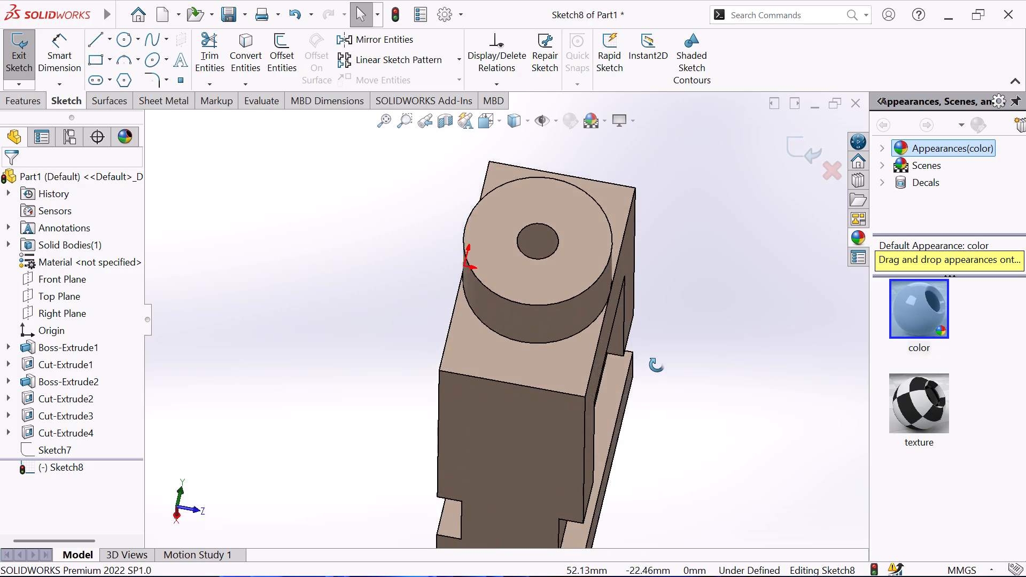
middle_drag(657, 365, 657, 357)
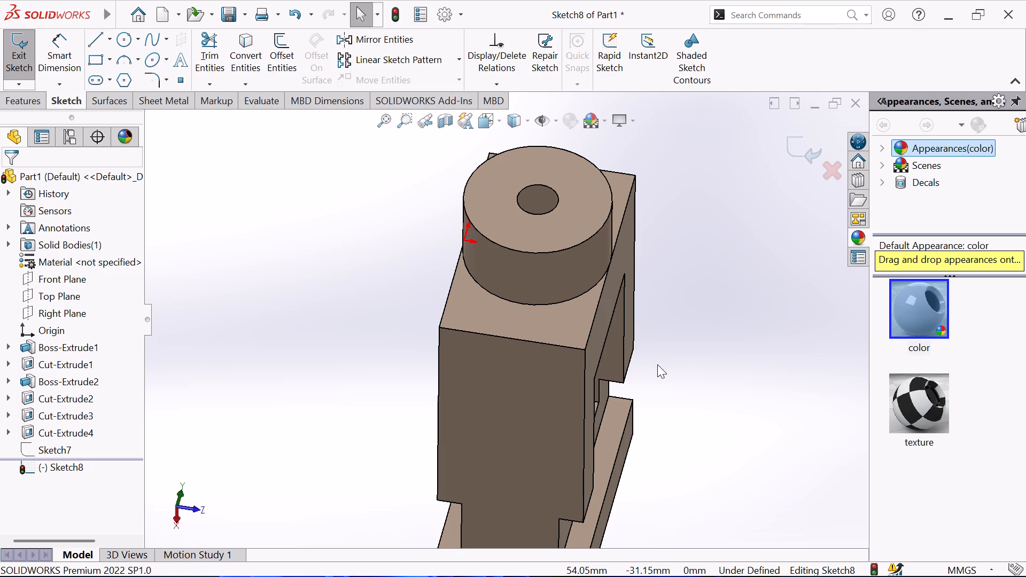
middle_drag(657, 364, 159, 421)
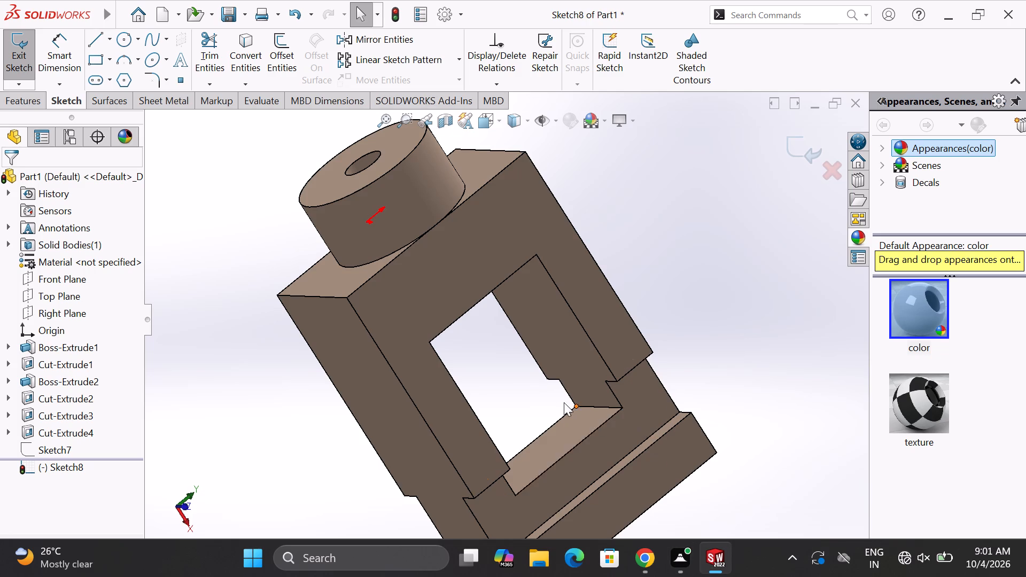
scroll(562, 401, up, 2)
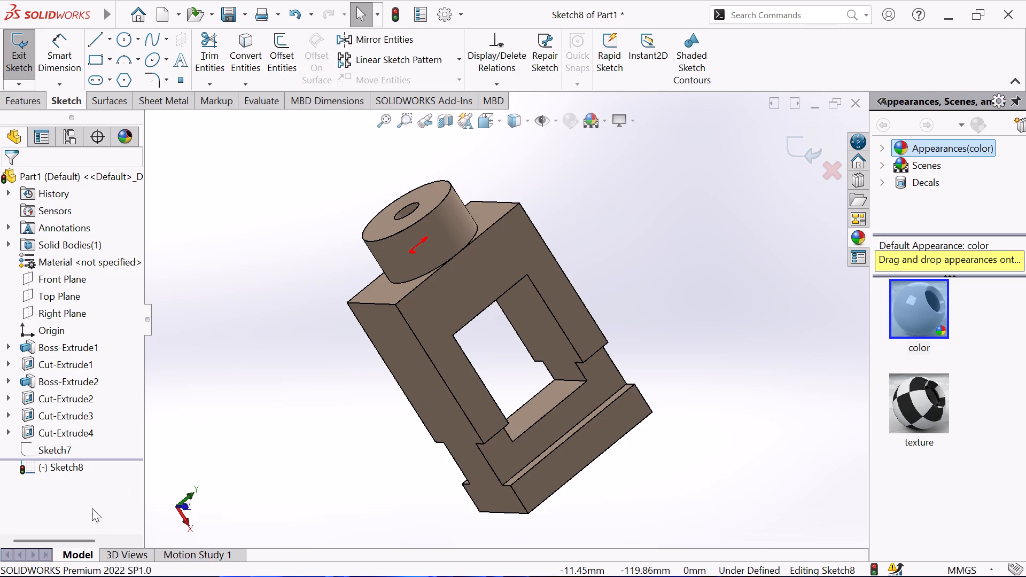
scroll(390, 367, up, 2)
middle_drag(388, 368, 405, 365)
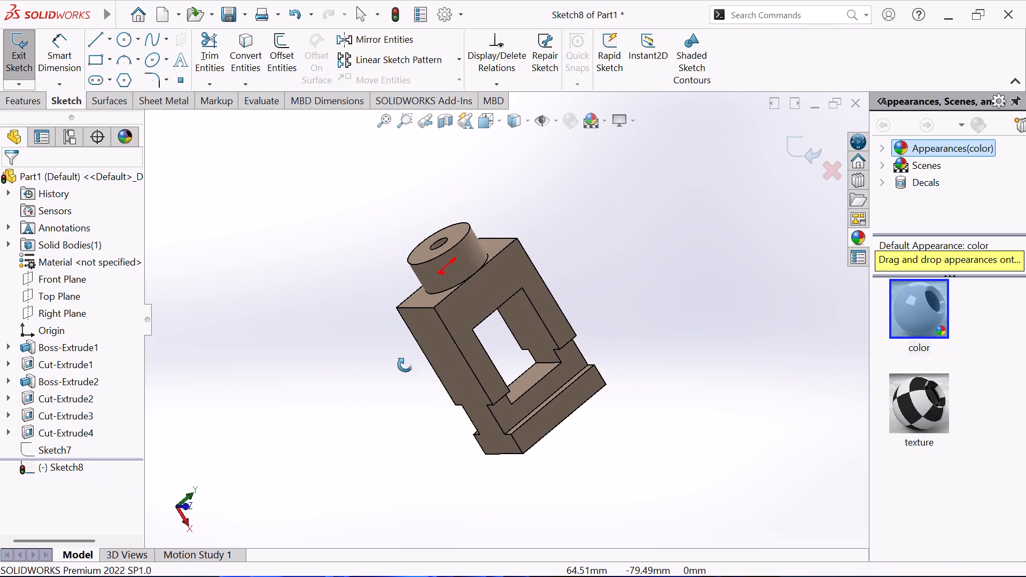
middle_drag(405, 365, 460, 519)
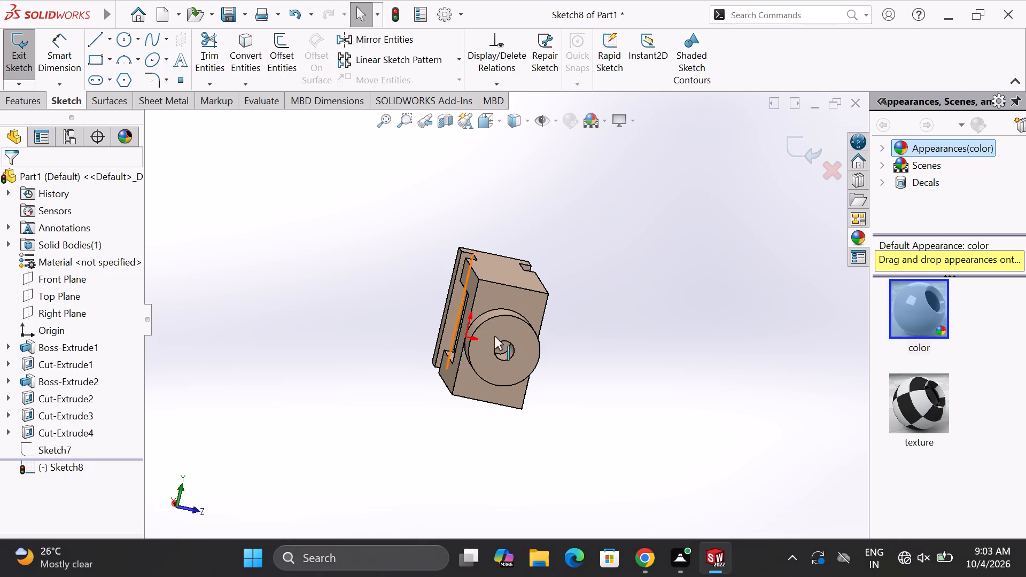
scroll(487, 347, down, 2)
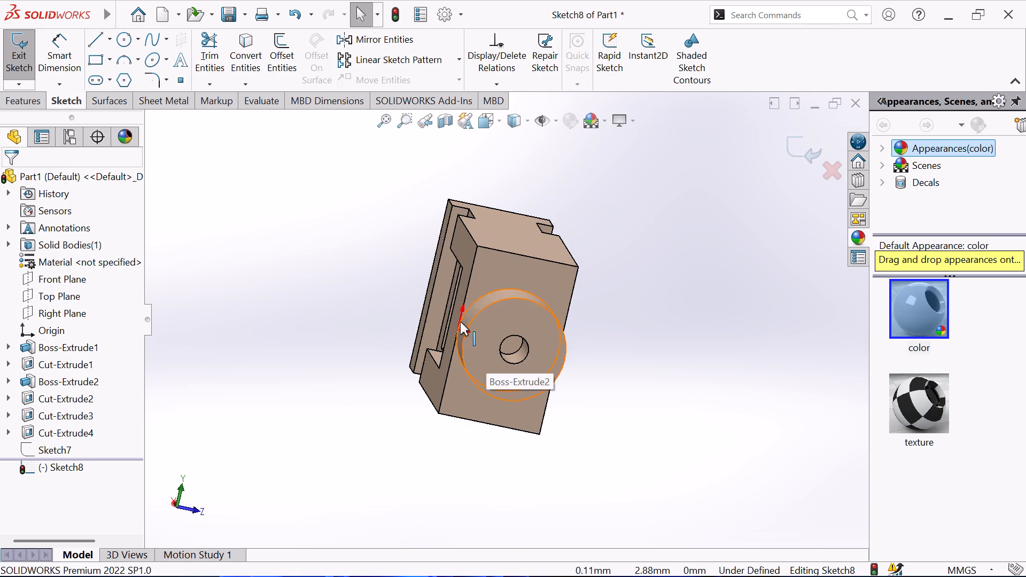
drag(461, 314, 484, 225)
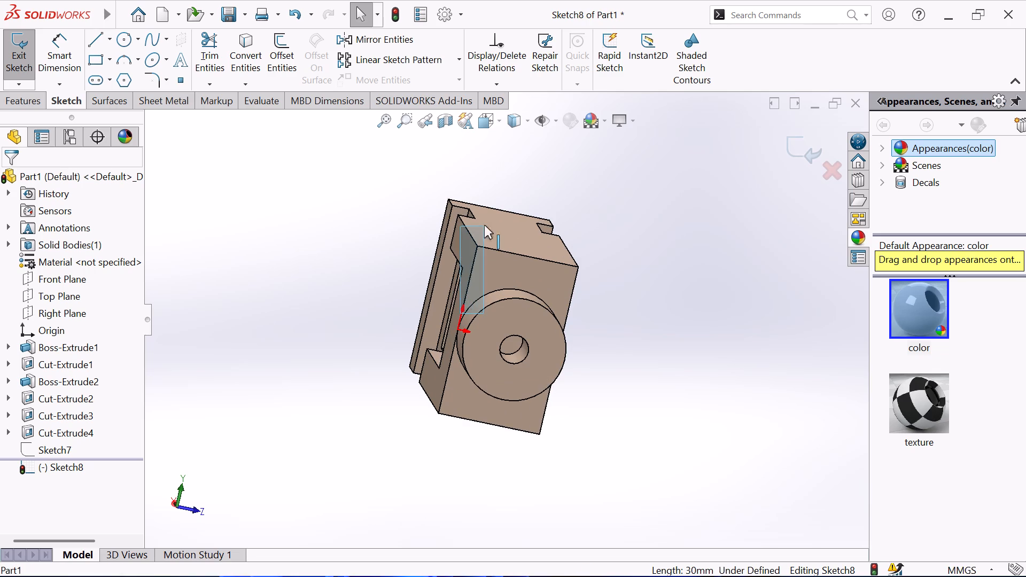
drag(484, 225, 493, 193)
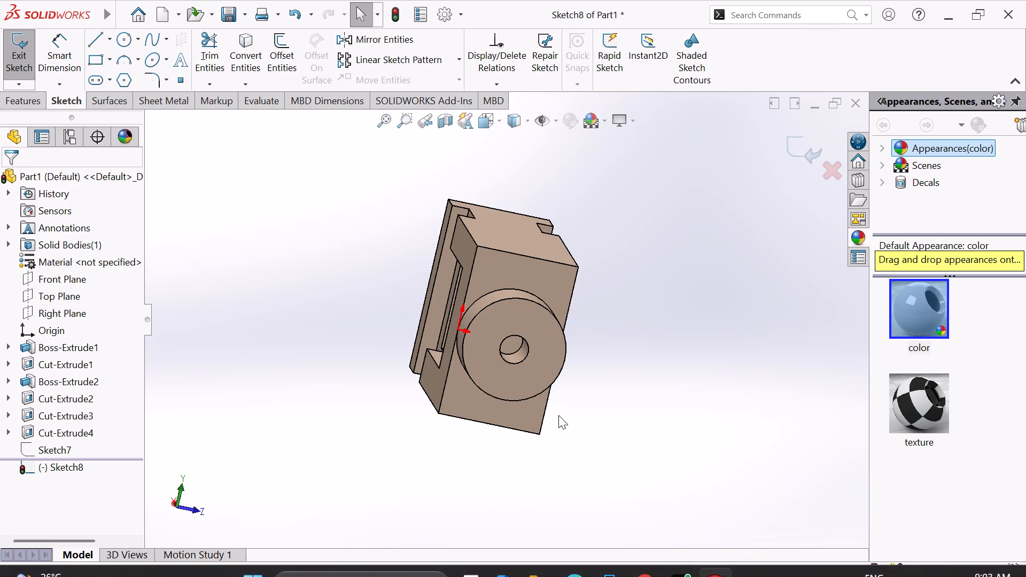
middle_drag(558, 409, 263, 341)
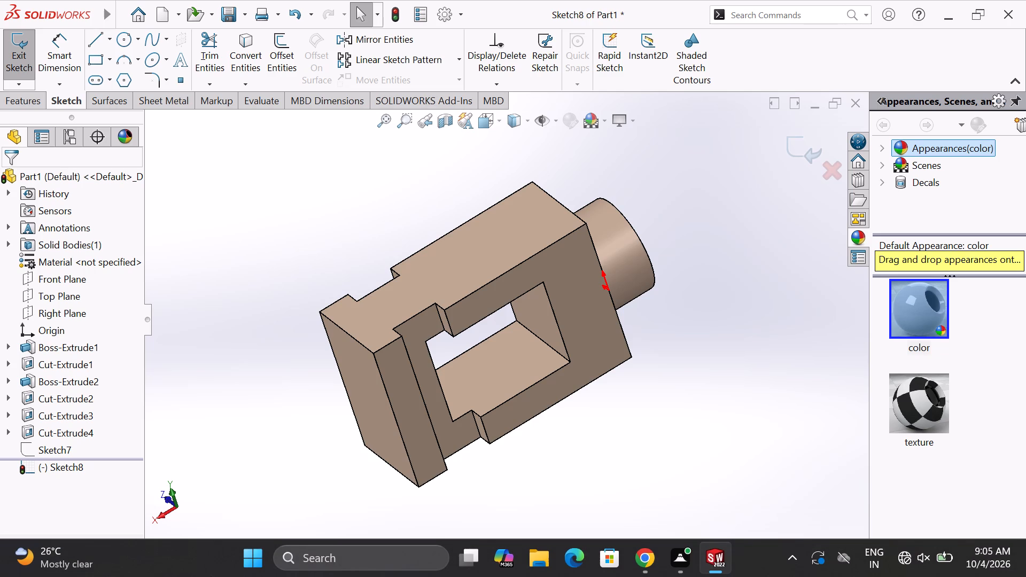
Examine the slotted broad face, the bored cylinder's end and the block's narrow side around the rectangular opening.
scroll(476, 391, up, 2)
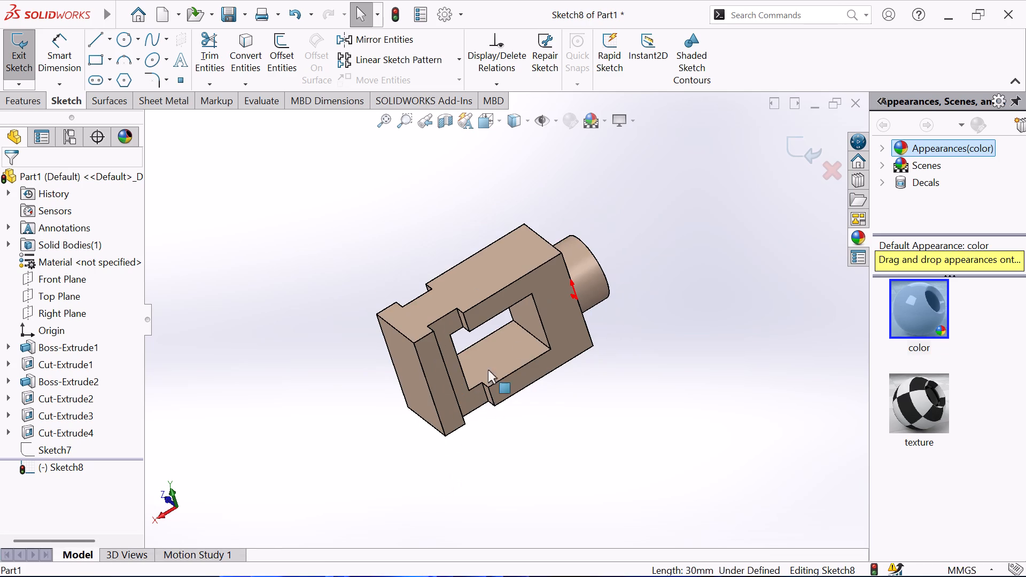
middle_drag(604, 273, 414, 535)
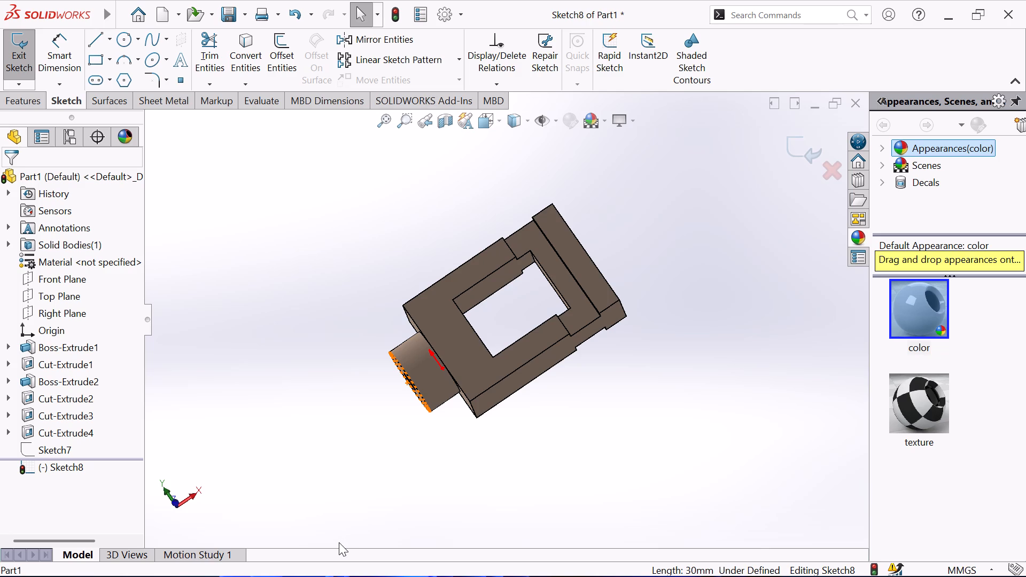
click(602, 432)
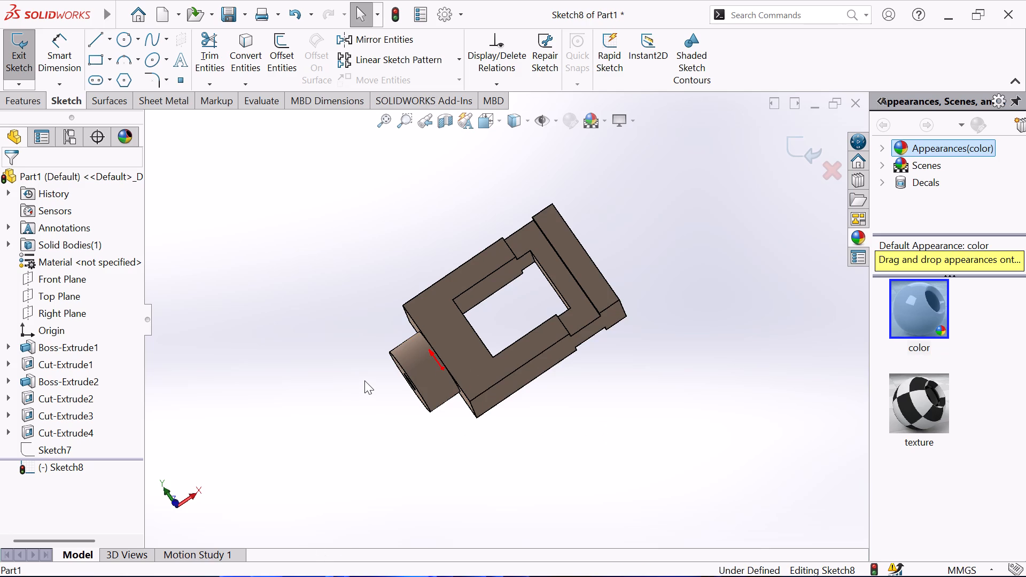
middle_drag(364, 380, 425, 281)
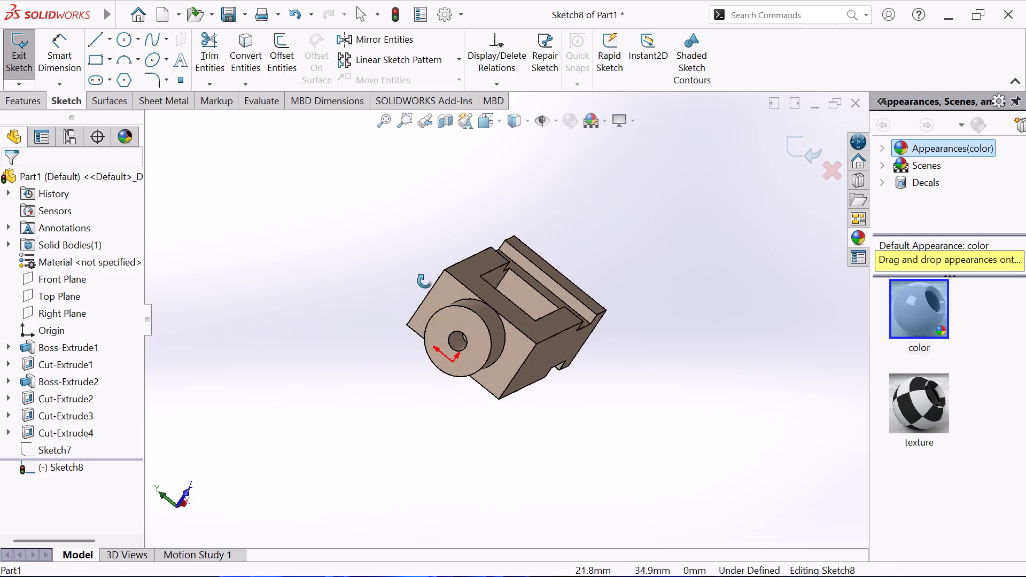
middle_drag(425, 281, 489, 270)
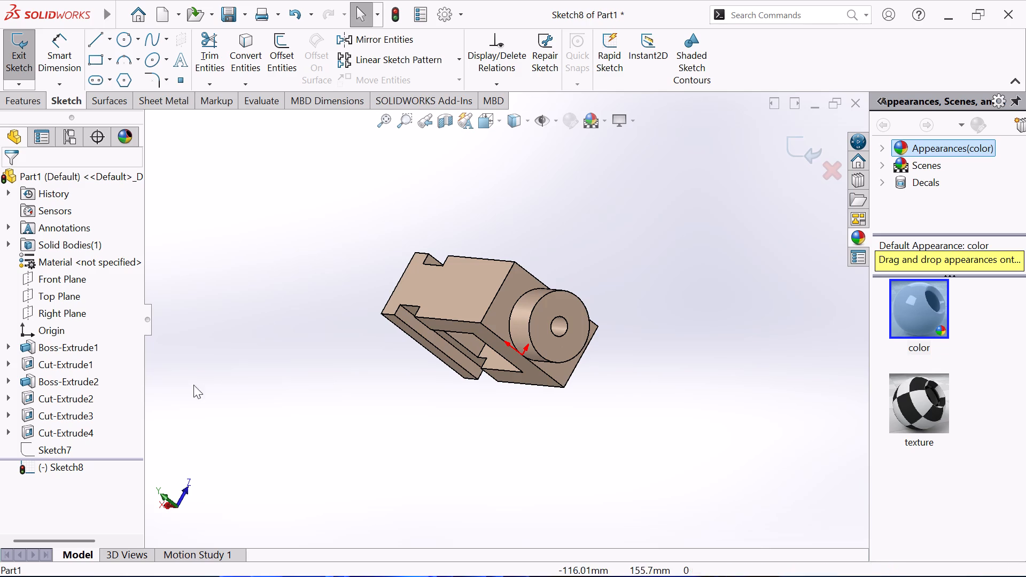
scroll(416, 329, down, 1)
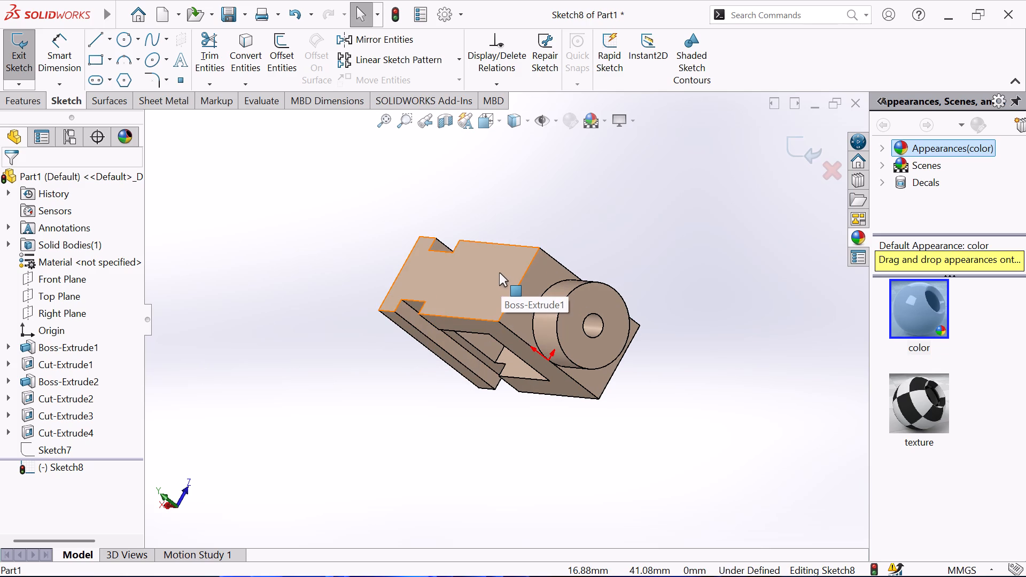
middle_drag(499, 272, 516, 242)
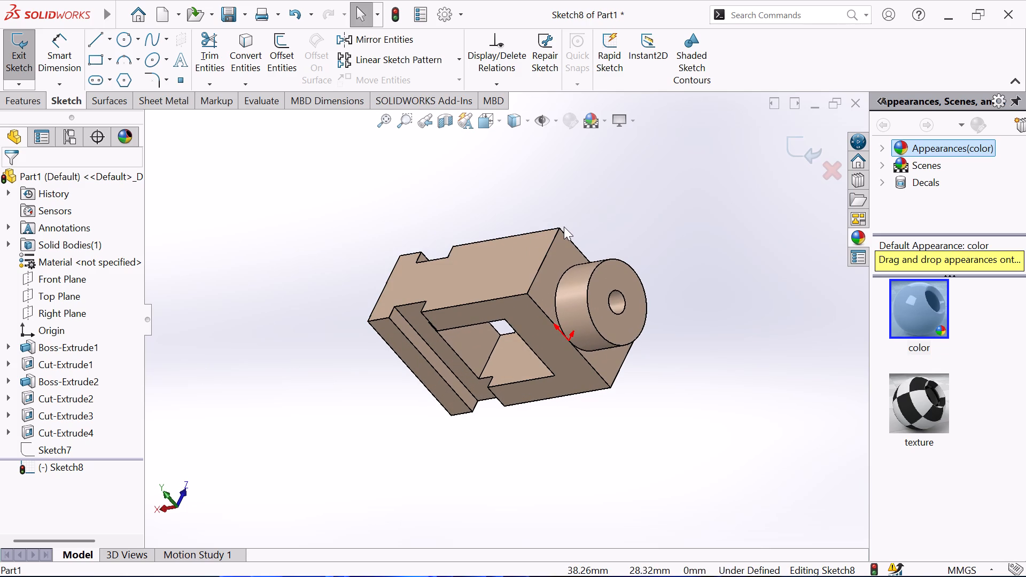
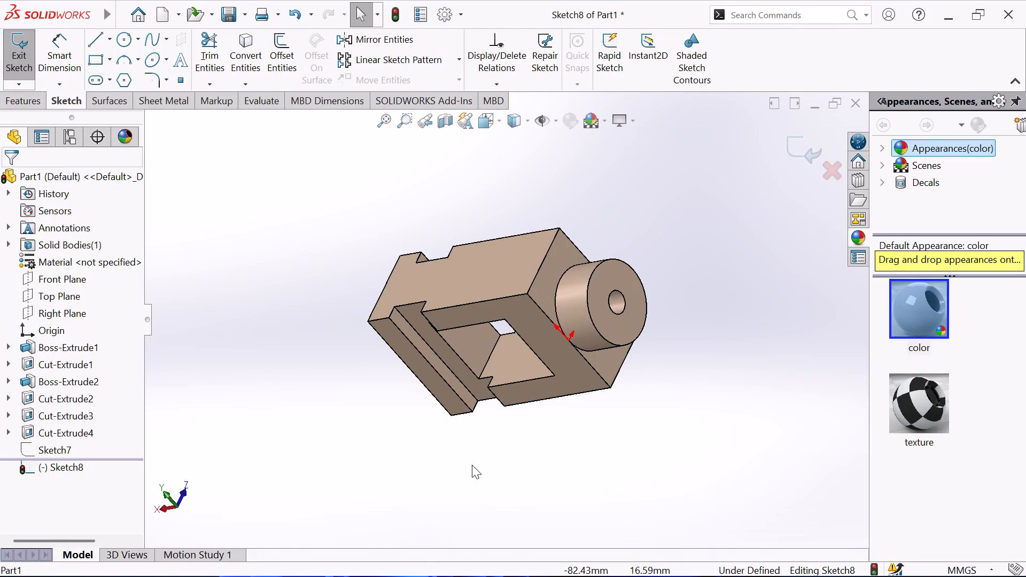
Save the part under the name projections, deleting the empty sketch and rebuilding the document as part of saving.
key(ctrl+s)
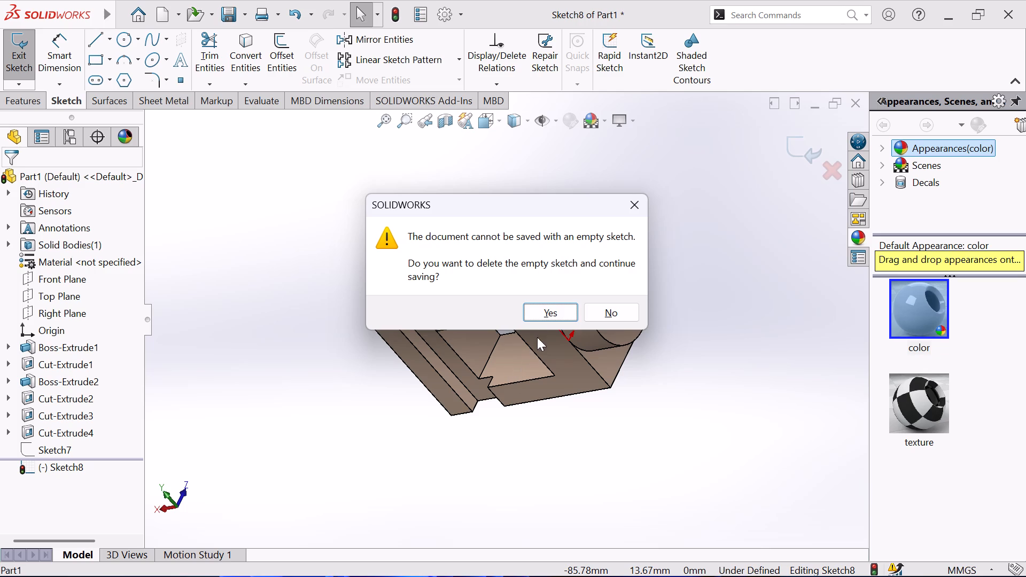
click(543, 319)
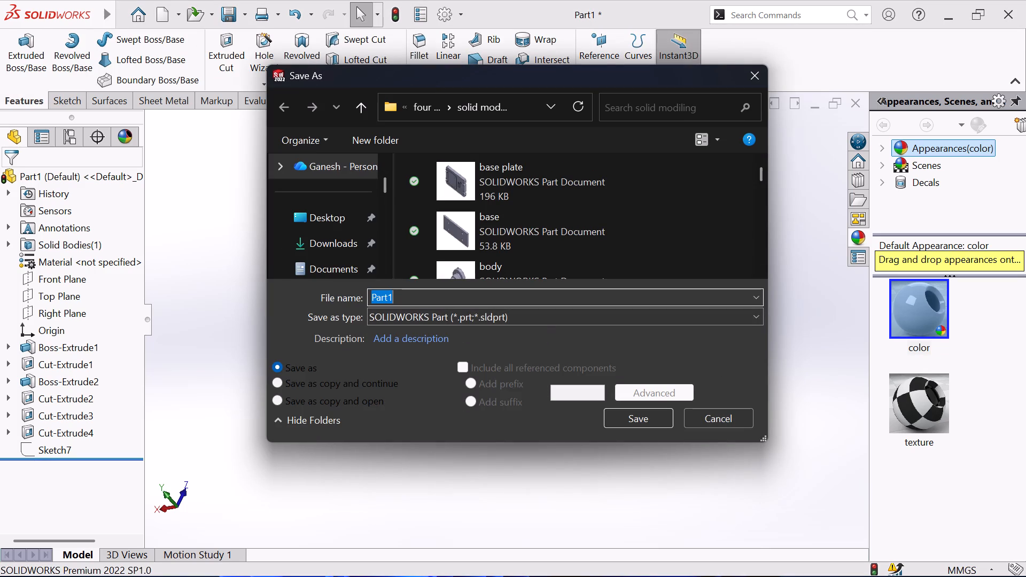
double_click(493, 300)
text(project)
text(ion)
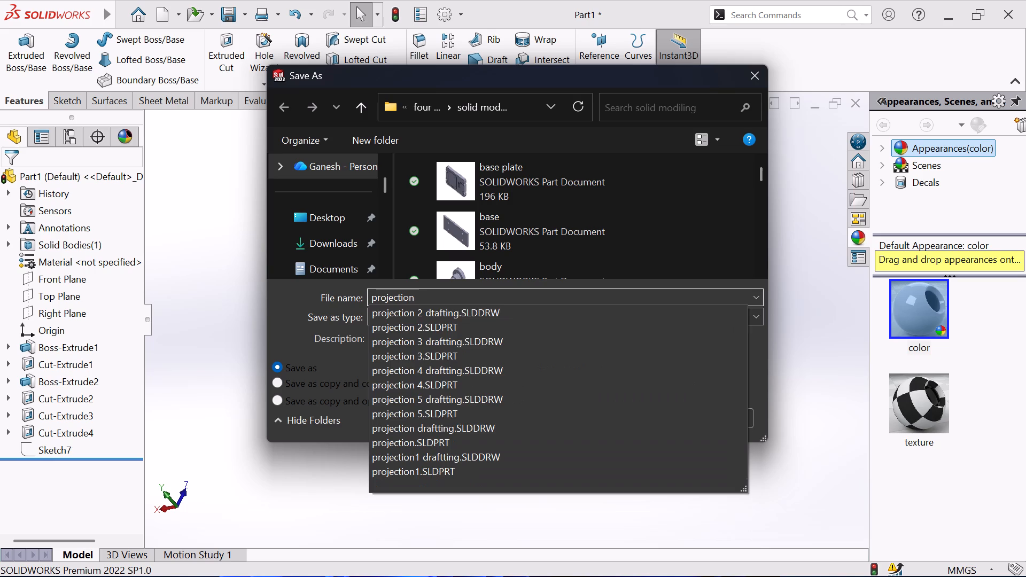
key(s)
key(Return)
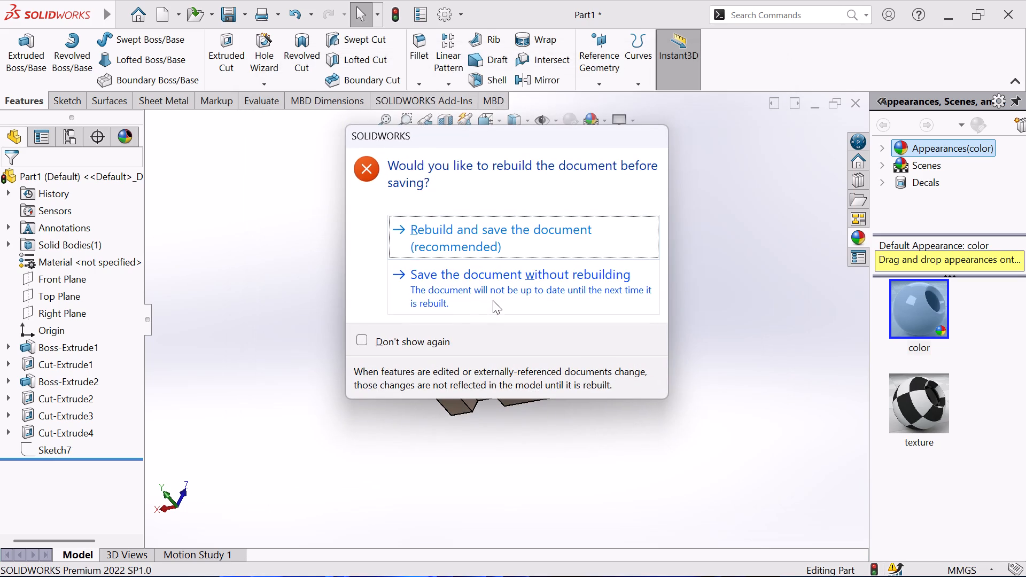
click(510, 224)
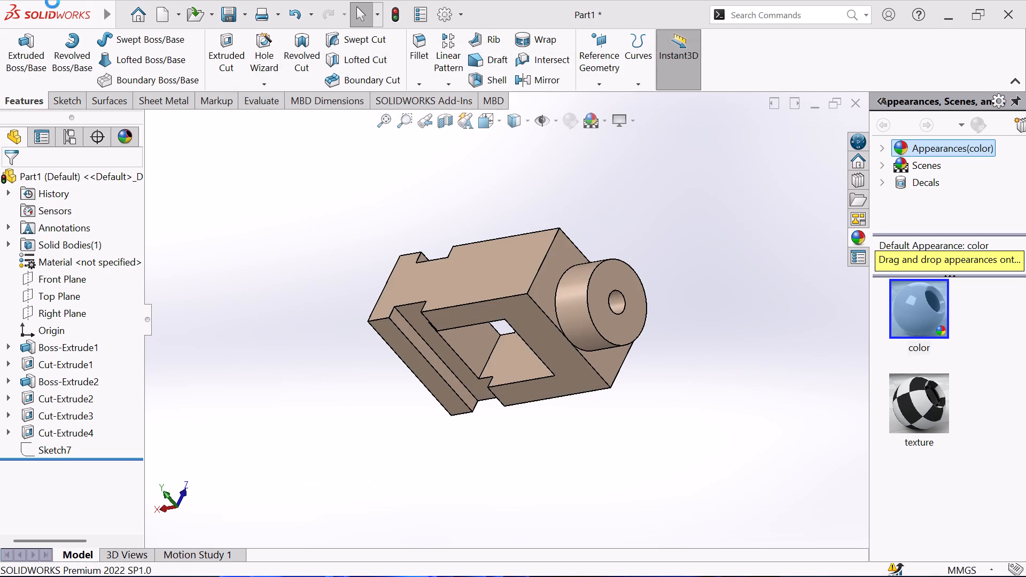
Create a drawing from the part on a standard A3 (ISO) sheet with the sheet format displayed.
click(125, 18)
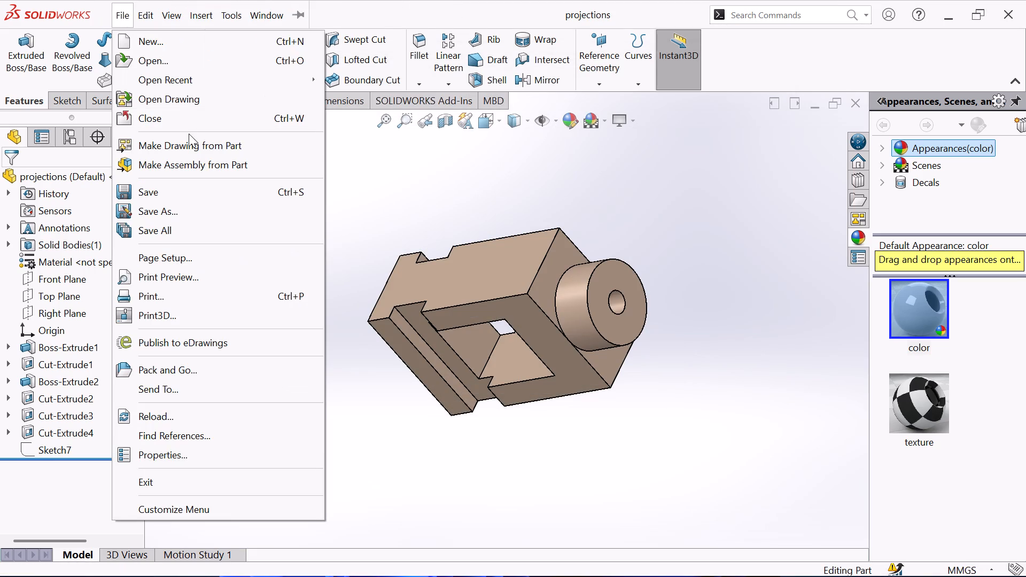
click(189, 141)
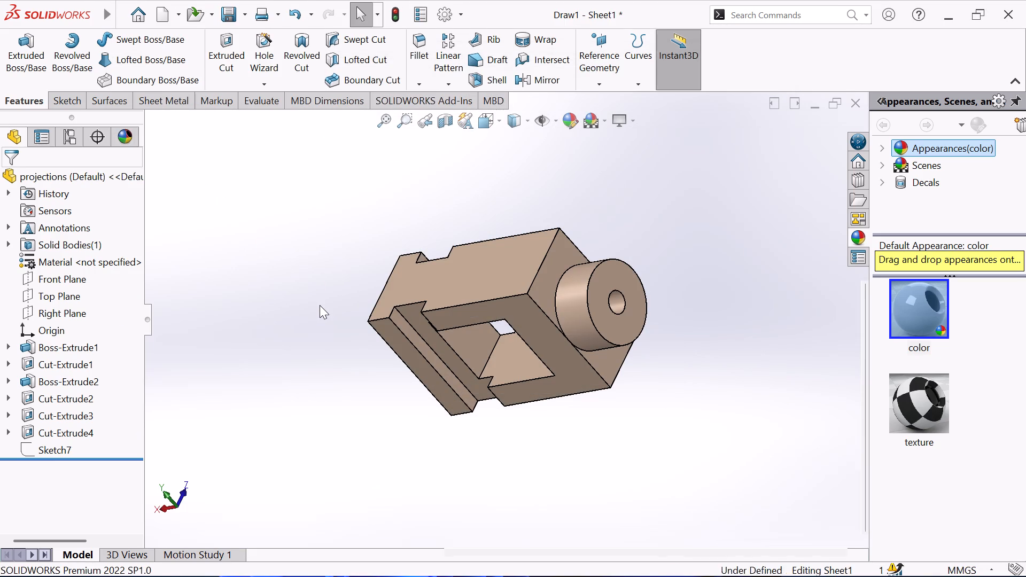
click(344, 262)
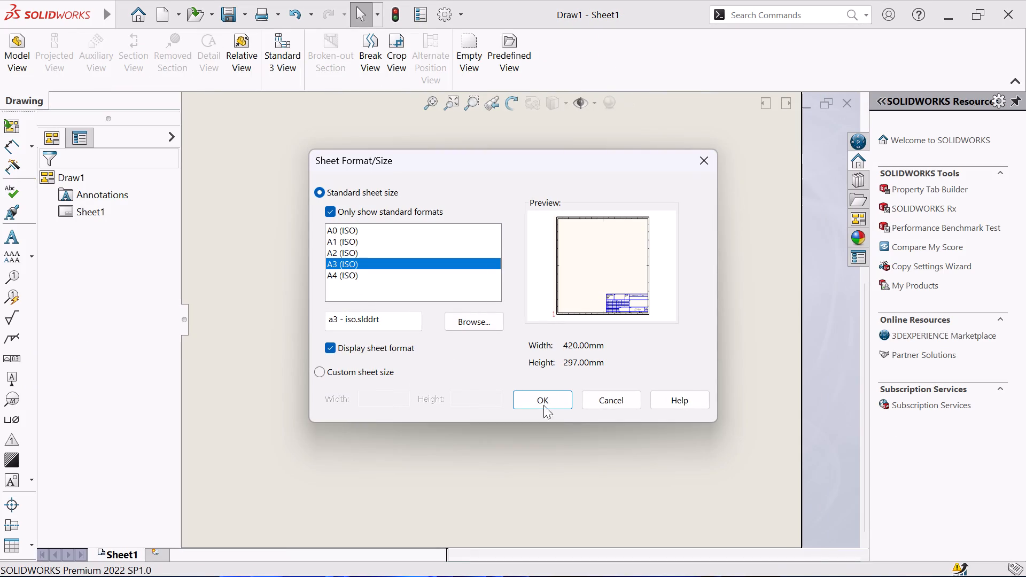
click(543, 393)
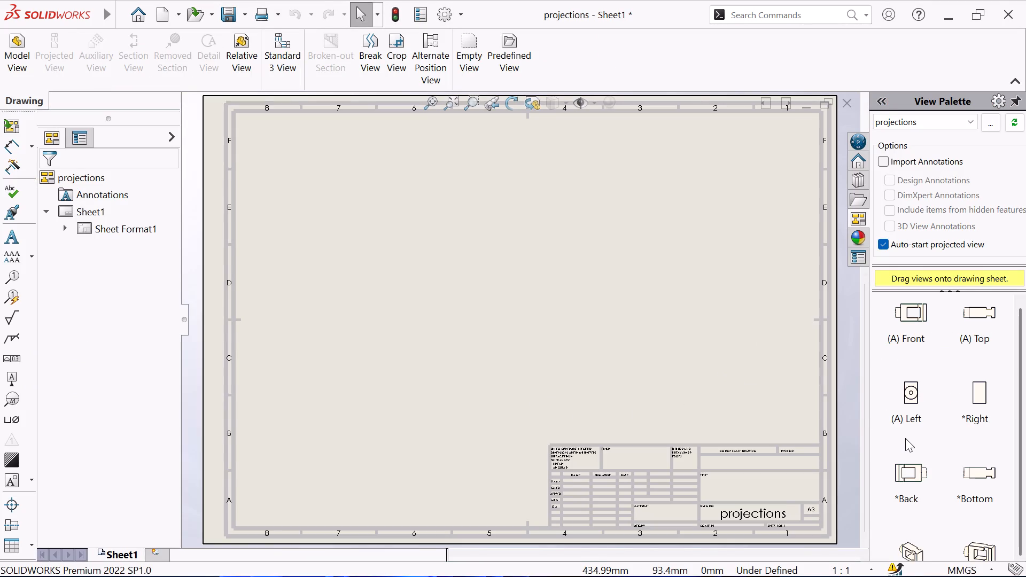
Place the Left view near the middle of the sheet, with projected views beside it, above it and diagonally as an isometric.
drag(916, 411, 561, 299)
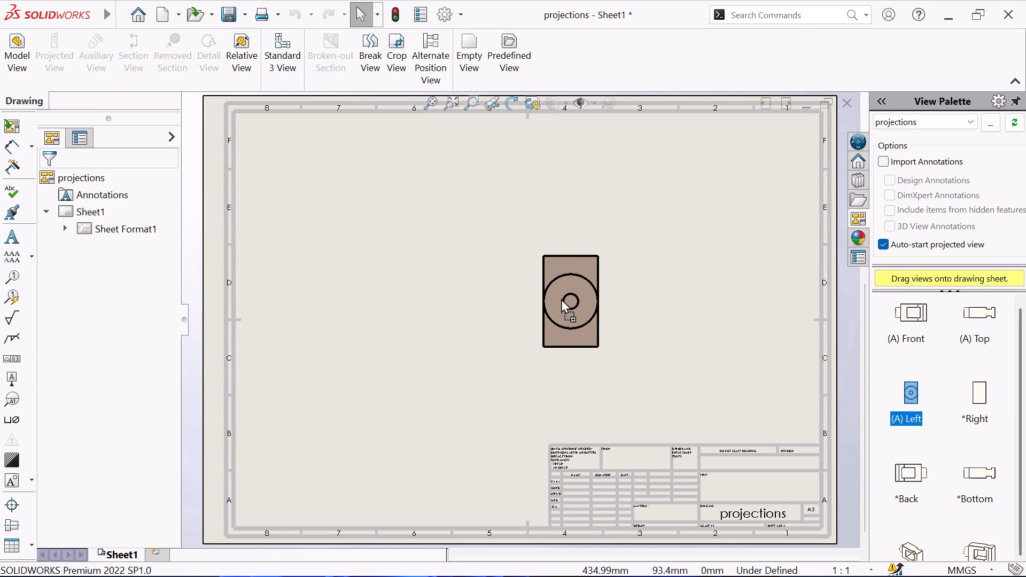
drag(561, 299, 540, 294)
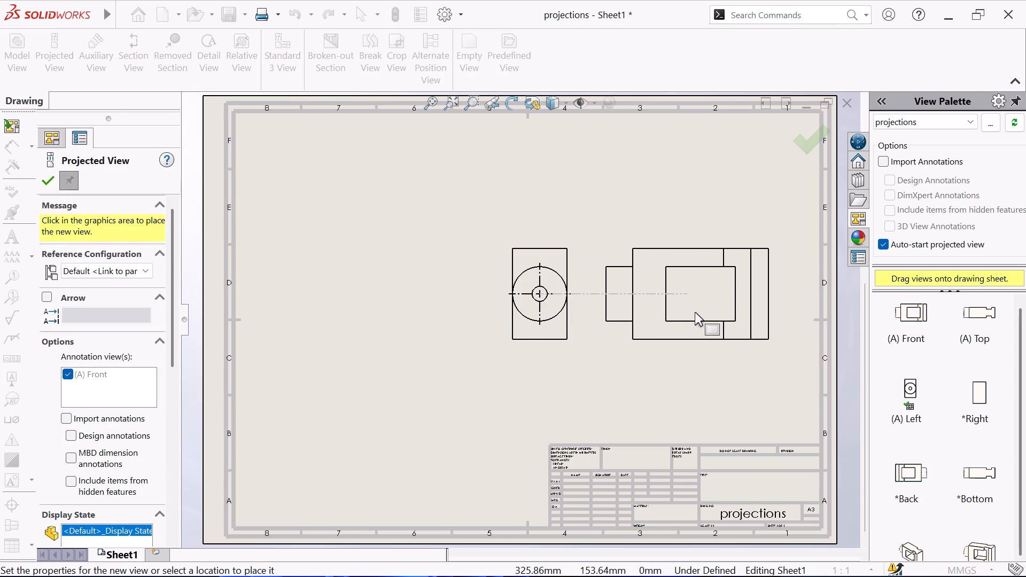
click(729, 317)
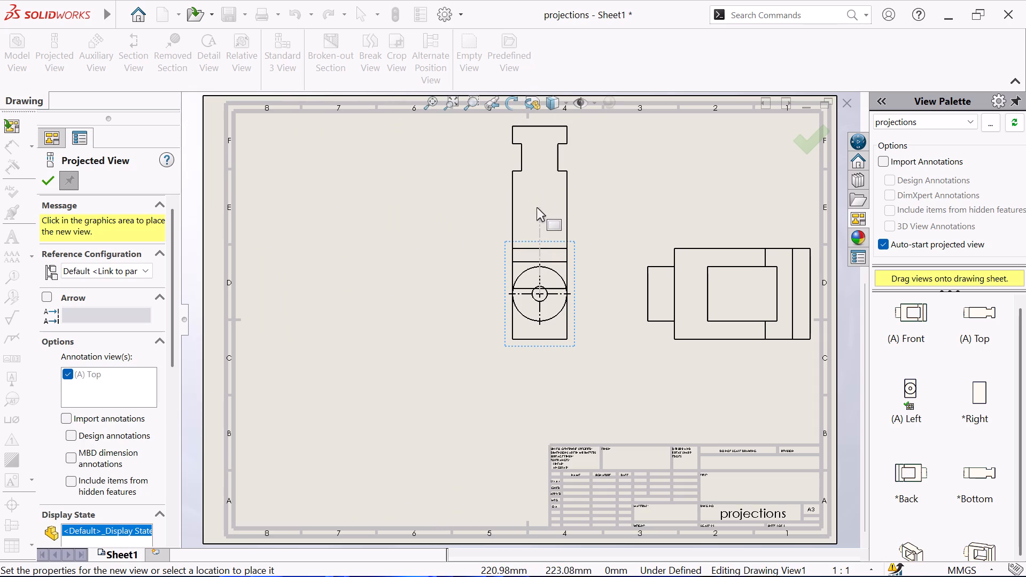
click(539, 202)
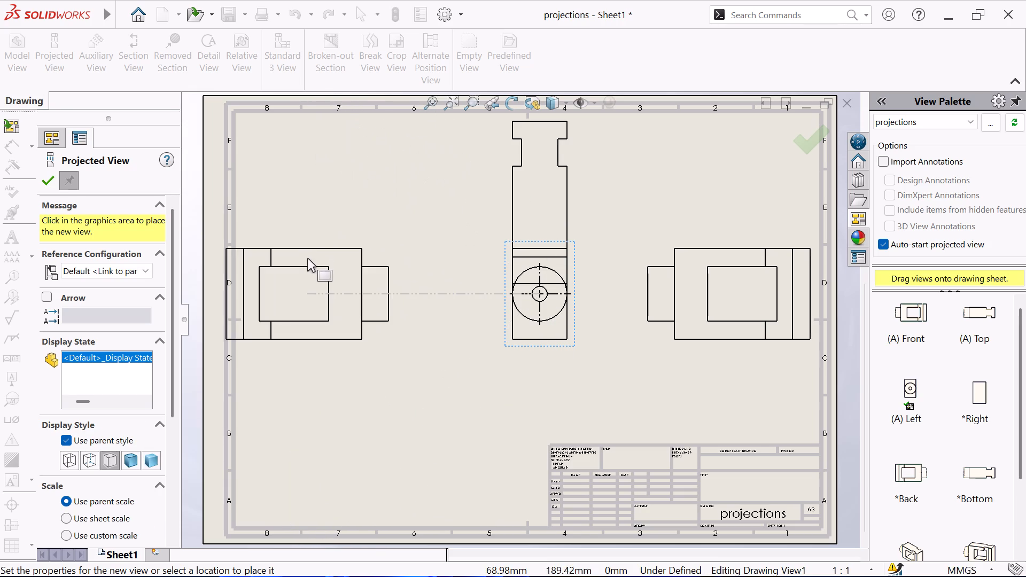
click(307, 228)
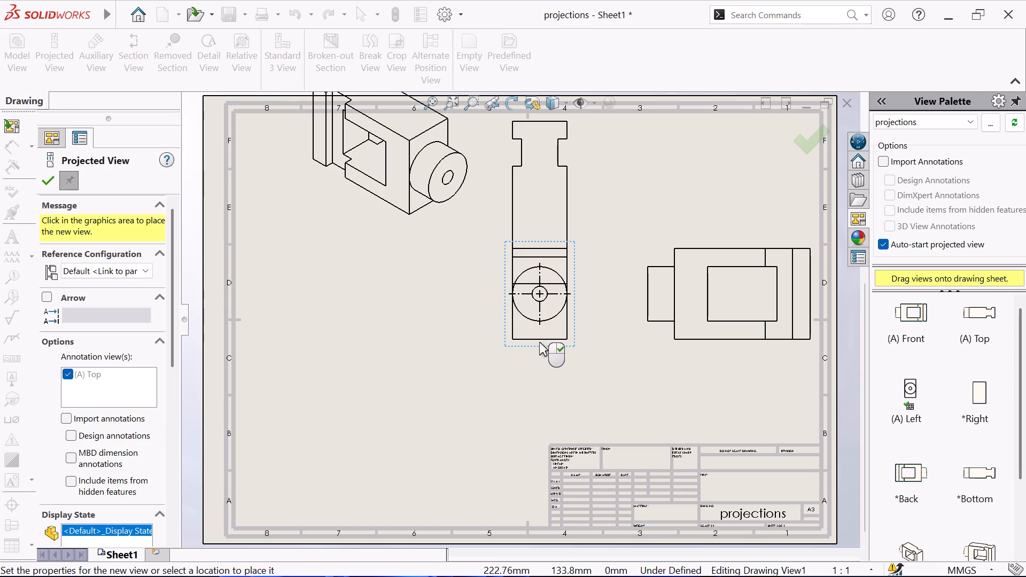
drag(539, 342, 533, 394)
click(52, 178)
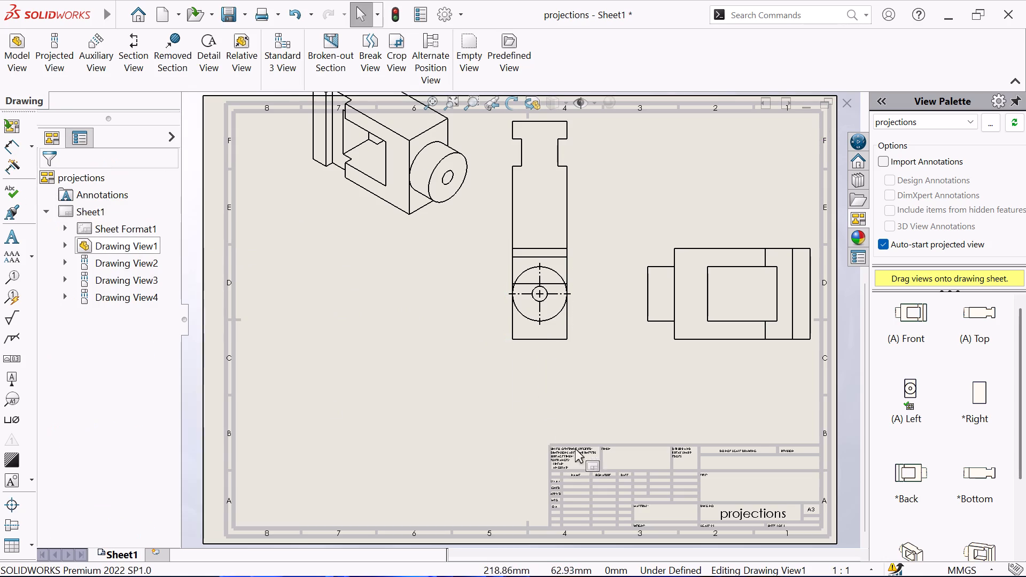
Space out the views by moving the Left view down near the title block and the isometric view fully inside the sheet border.
click(565, 334)
drag(572, 329, 572, 344)
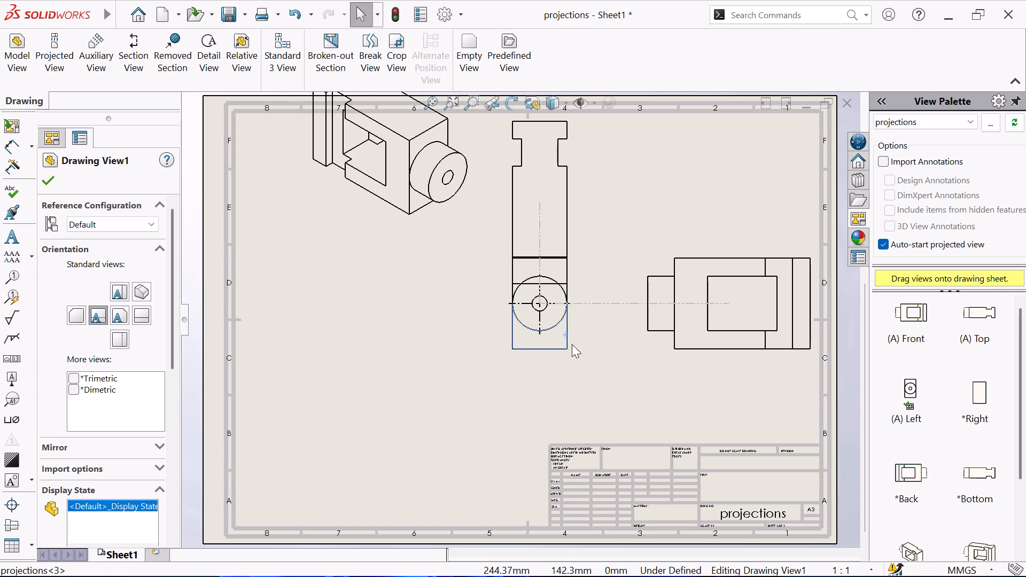
drag(572, 344, 567, 424)
click(421, 225)
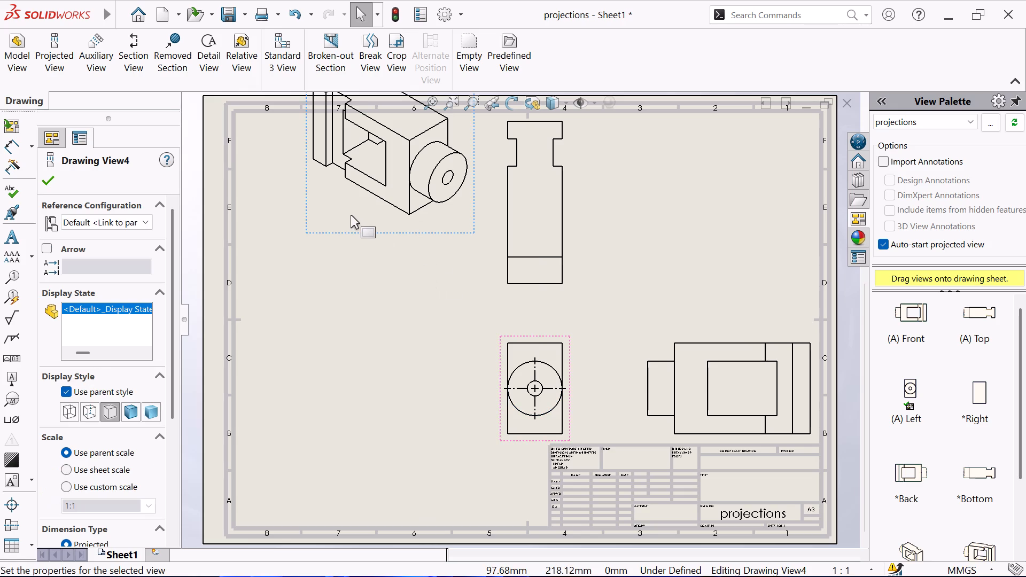
drag(351, 215, 316, 385)
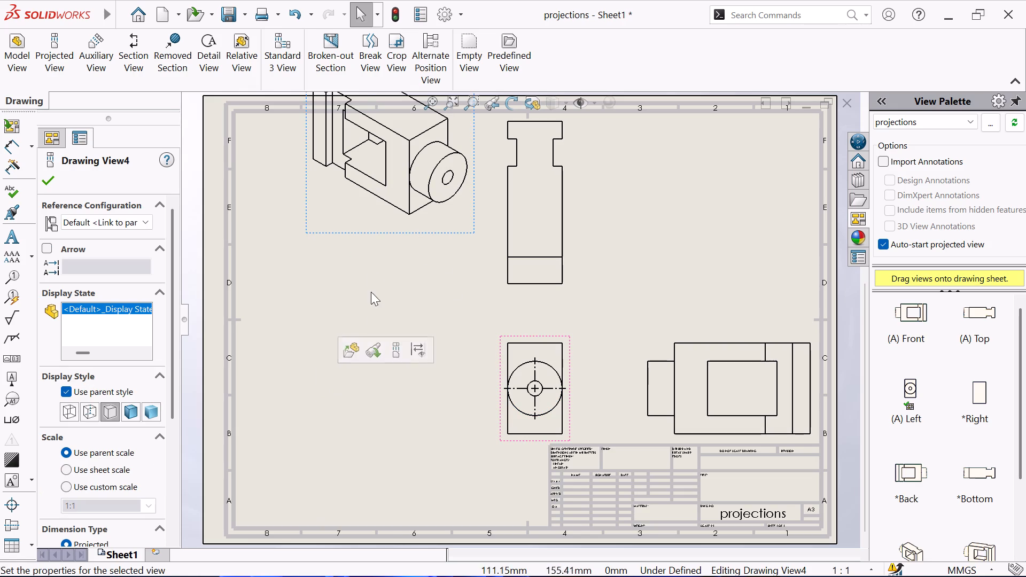
drag(308, 204, 275, 255)
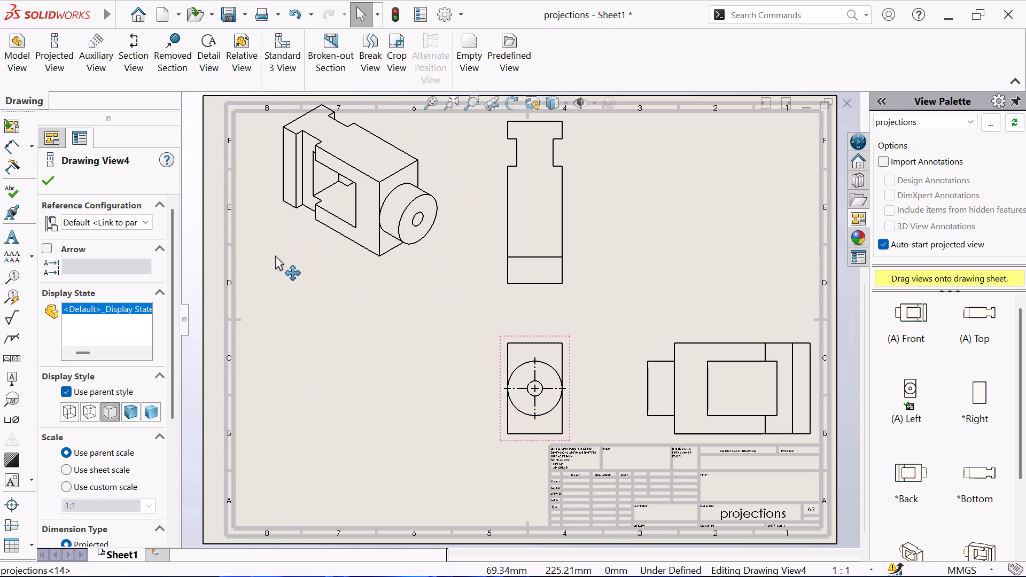
drag(275, 255, 270, 269)
Set the isometric view's display style to Shaded With Edges.
click(289, 265)
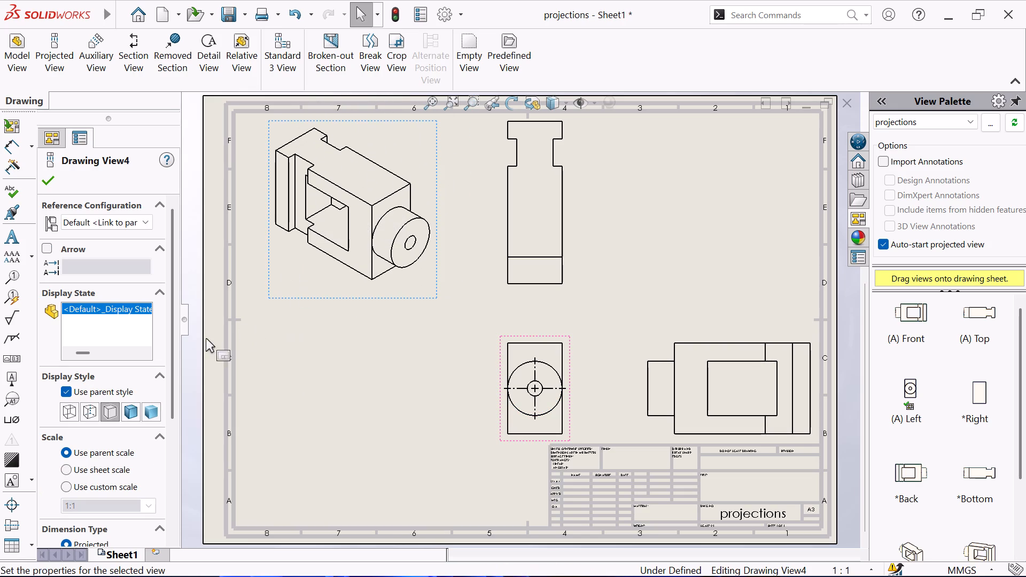
click(133, 411)
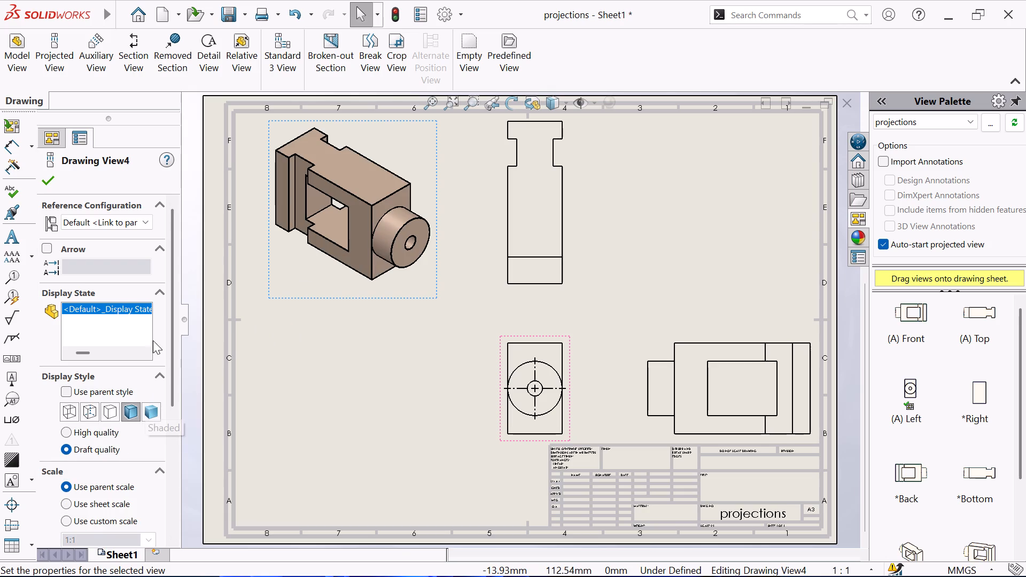
click(44, 184)
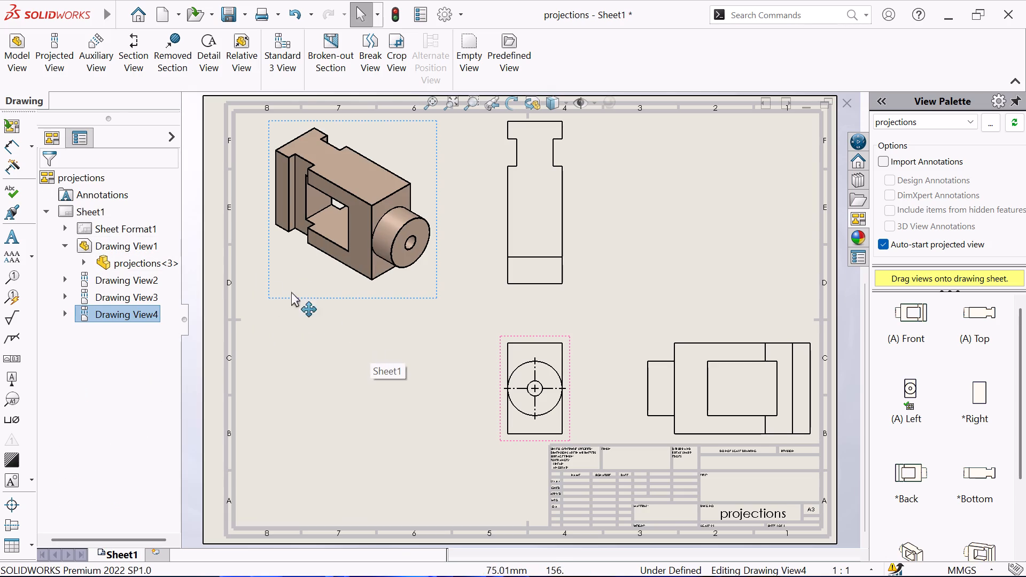
Dimension the side slot's width and depth and the thickness of the end strip beyond it in the upper projected view.
click(7, 143)
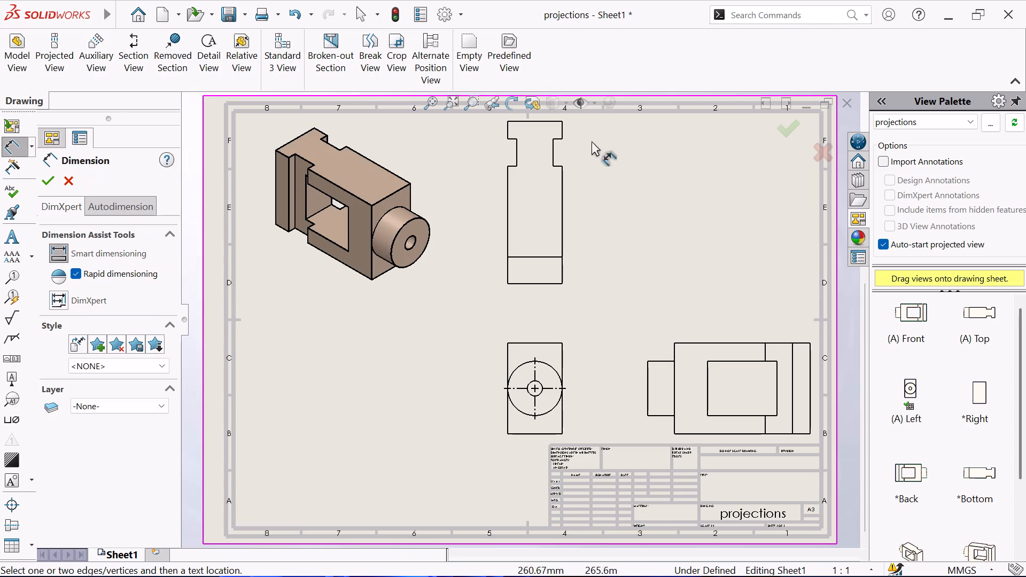
click(554, 150)
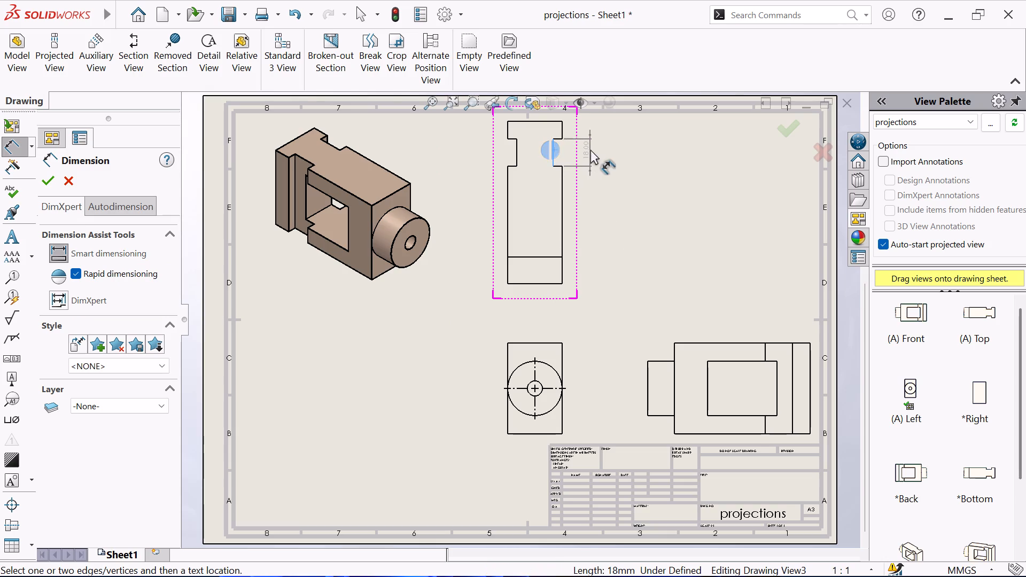
click(591, 149)
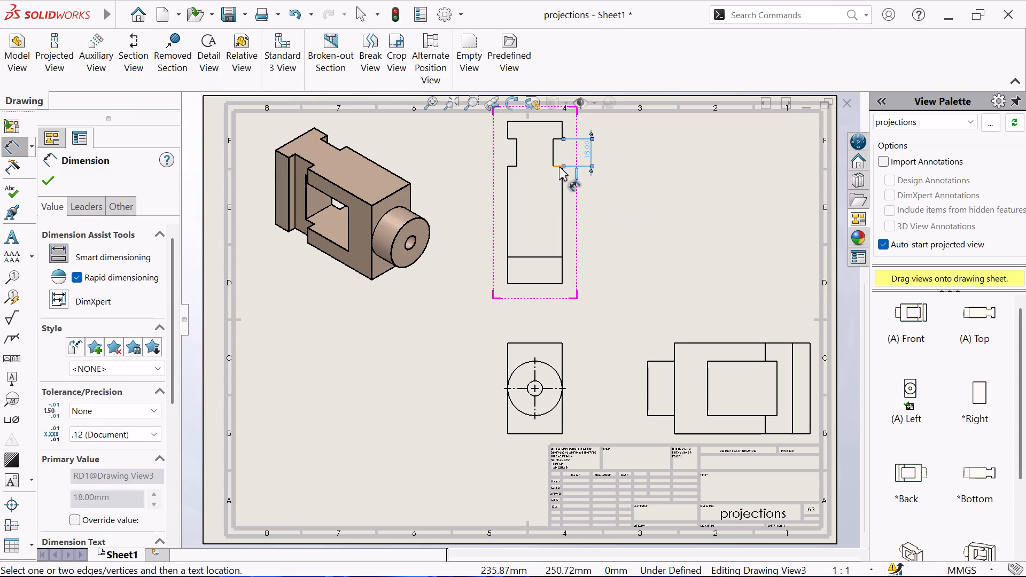
click(559, 167)
click(557, 191)
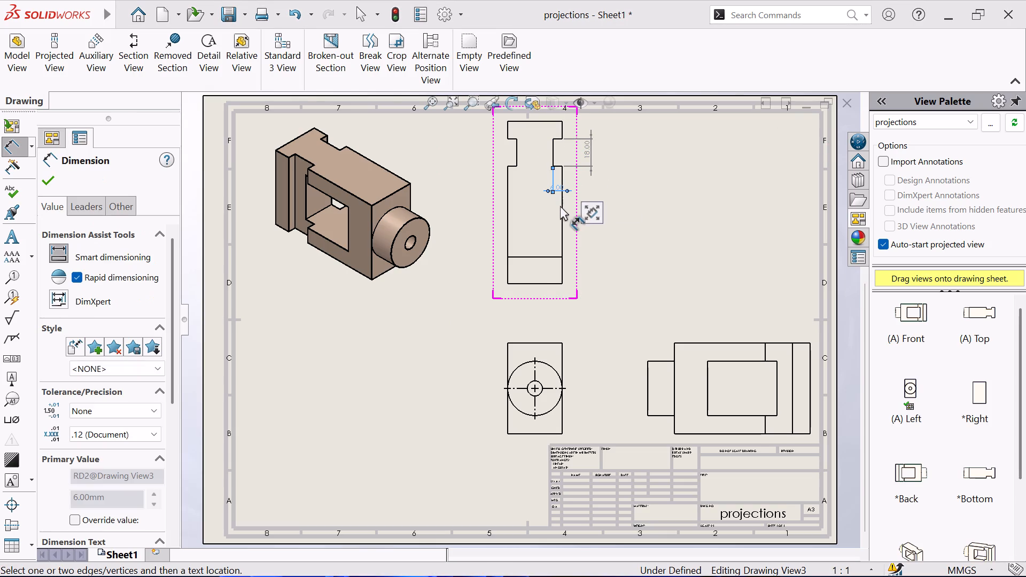
click(562, 127)
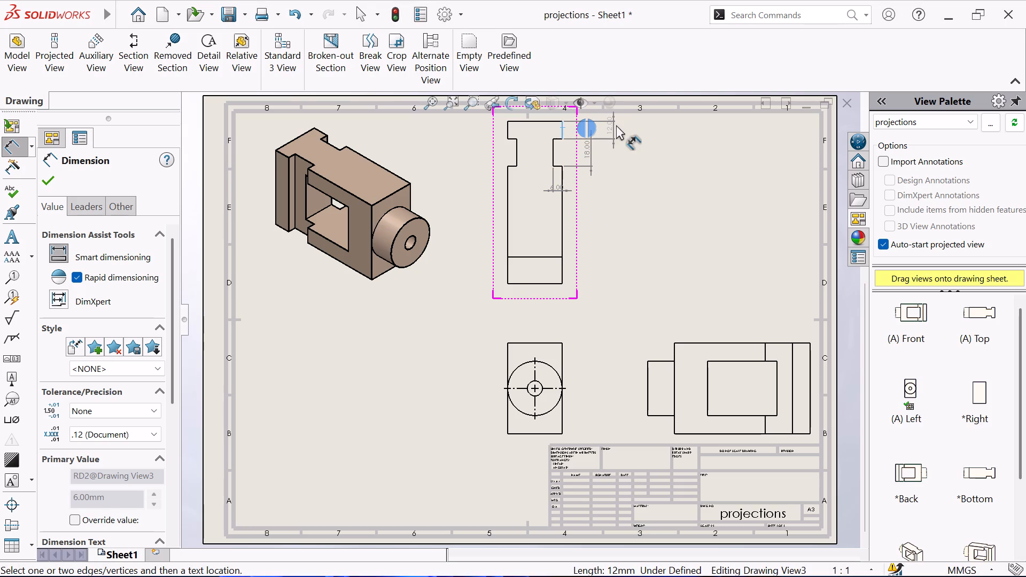
click(616, 125)
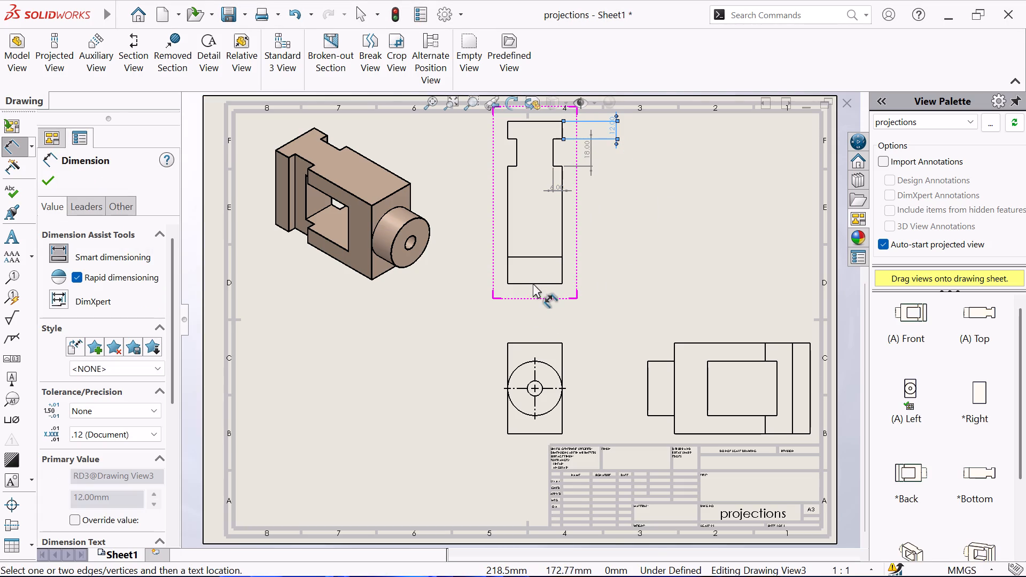
Dimension the cylinder's diameter and the length from the slot's edge to the cylinder's end in the upper projected view.
click(533, 285)
click(537, 303)
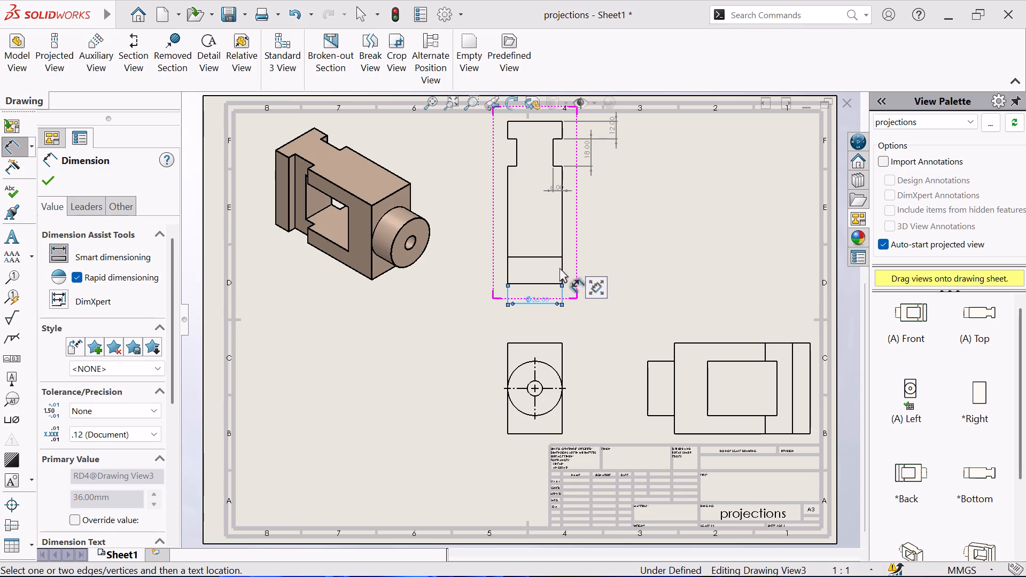
click(563, 267)
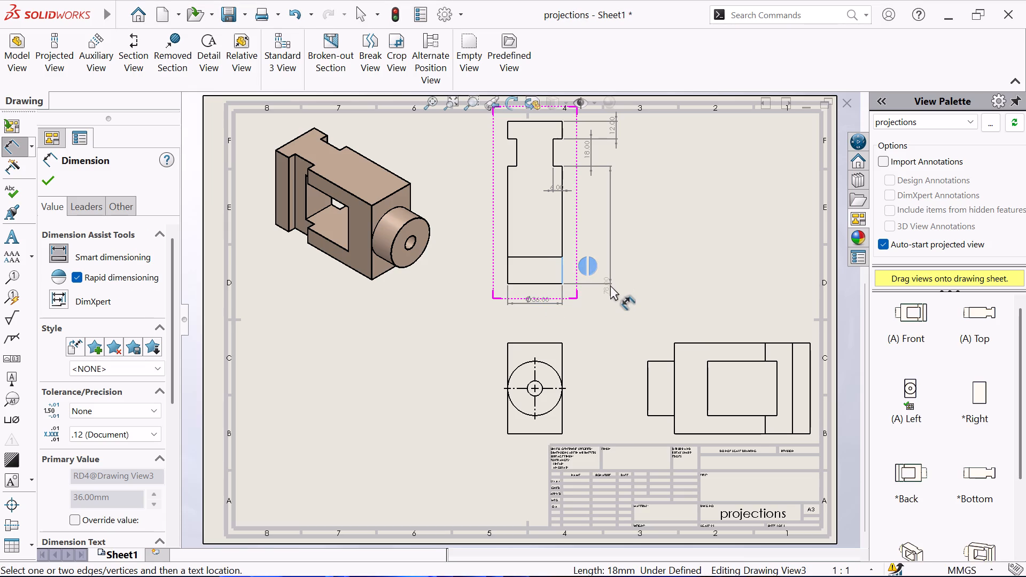
click(621, 241)
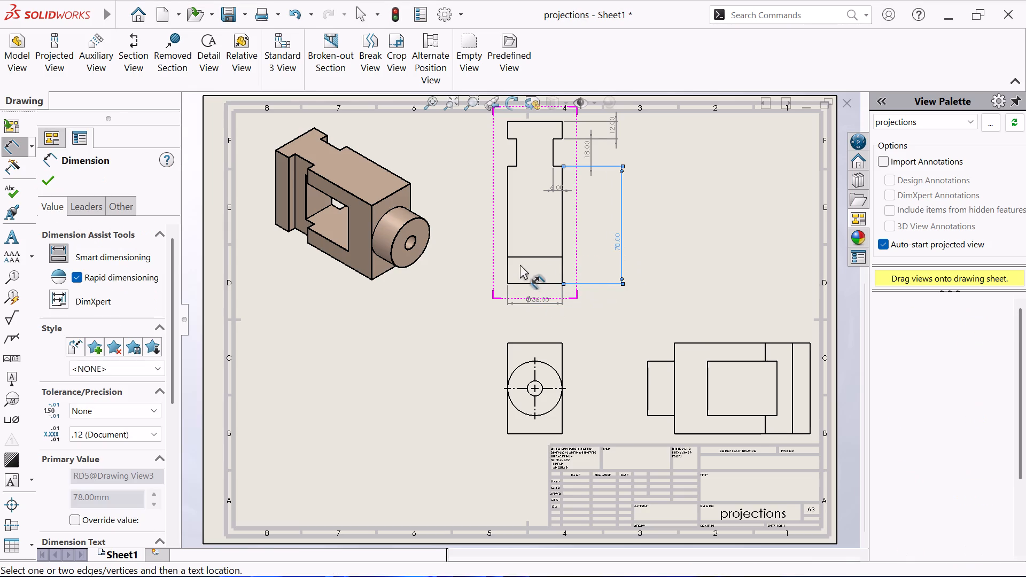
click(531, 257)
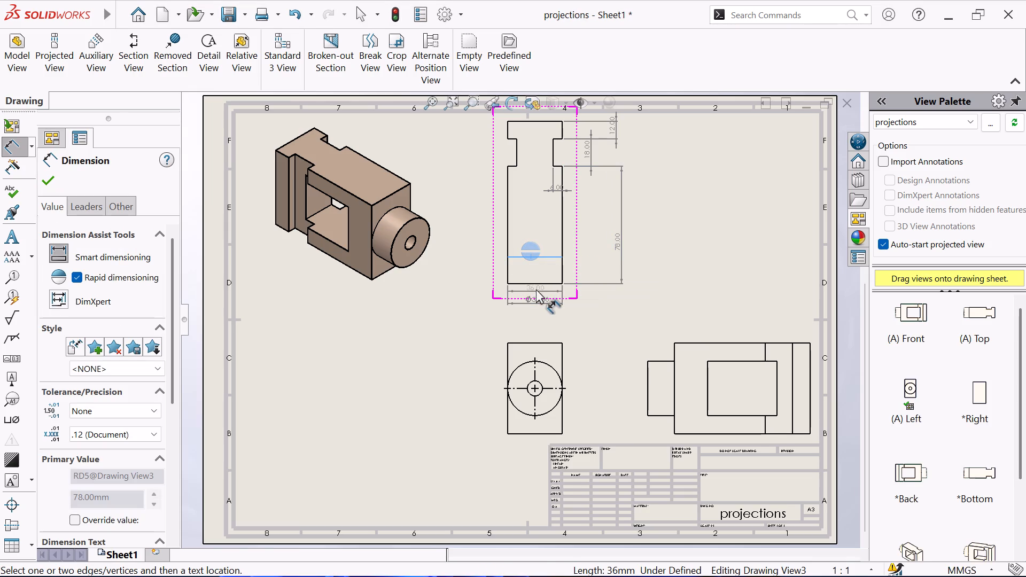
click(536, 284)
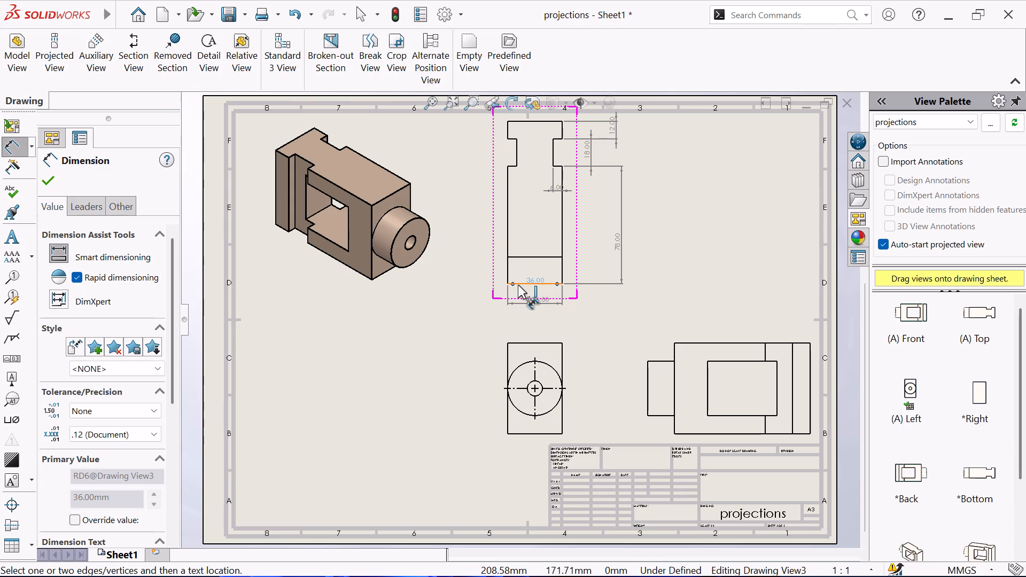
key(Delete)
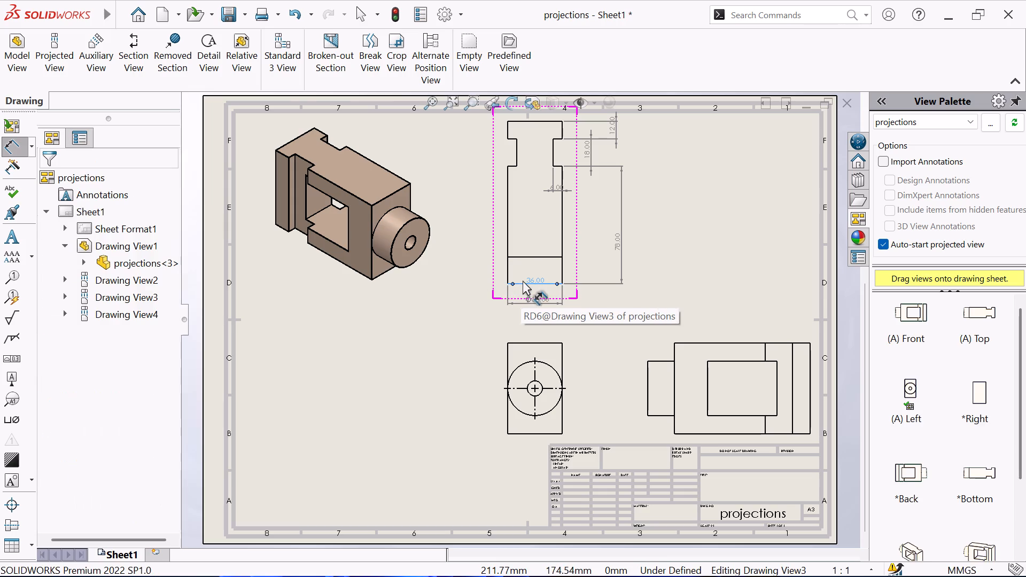
Dimension the cylinder's projecting length between its end edge and the block's face in the upper projected view.
click(511, 285)
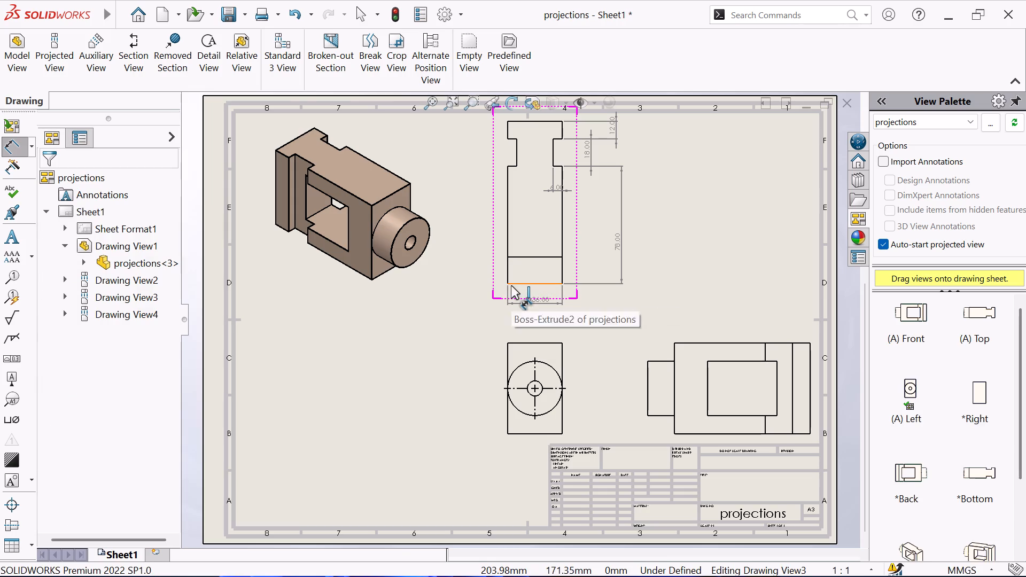
click(539, 258)
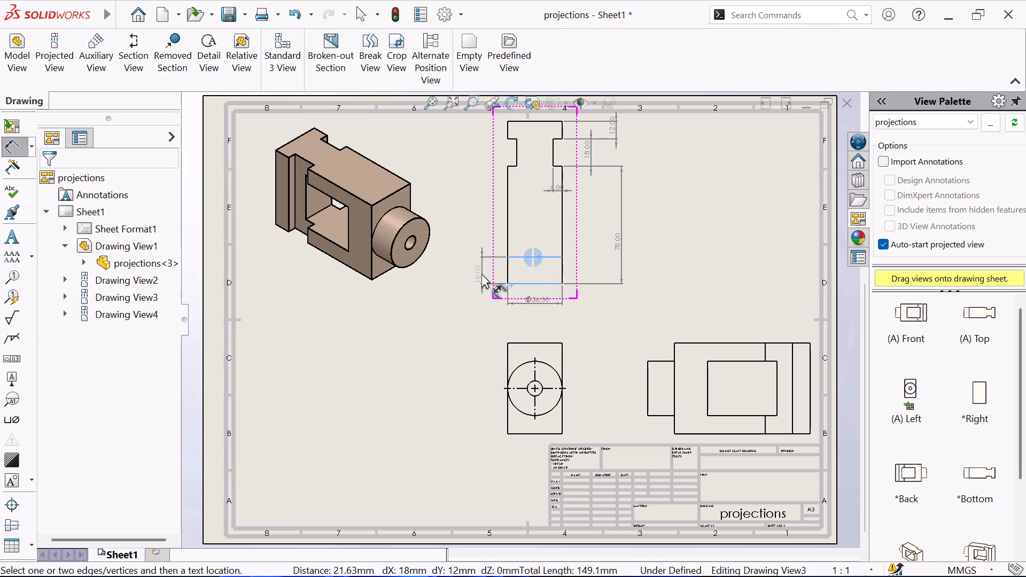
click(477, 269)
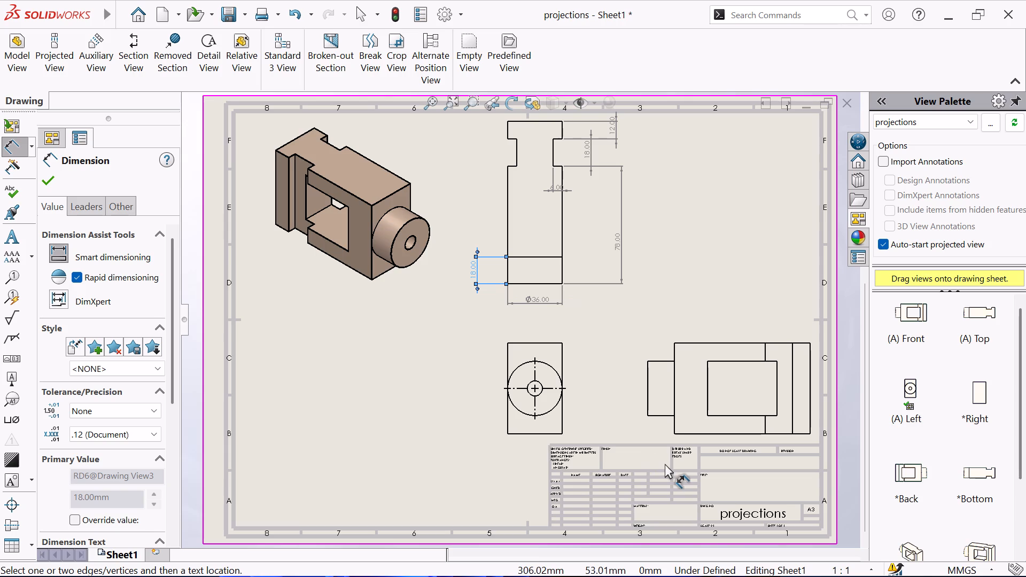
Dimension the cylinder's diameter and projecting length in the side projected view that shows the rectangular window.
click(648, 387)
click(633, 386)
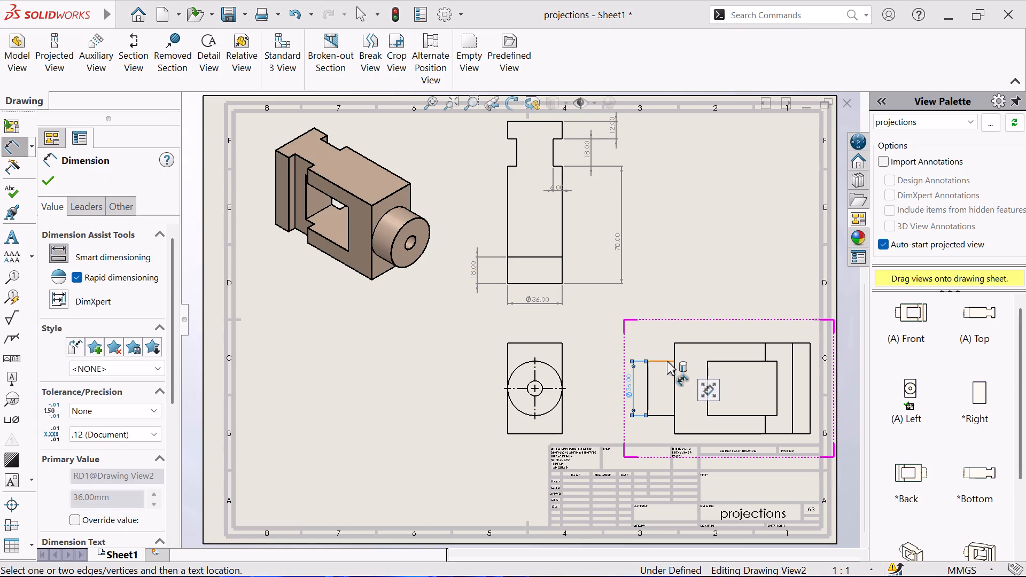
click(666, 360)
click(657, 339)
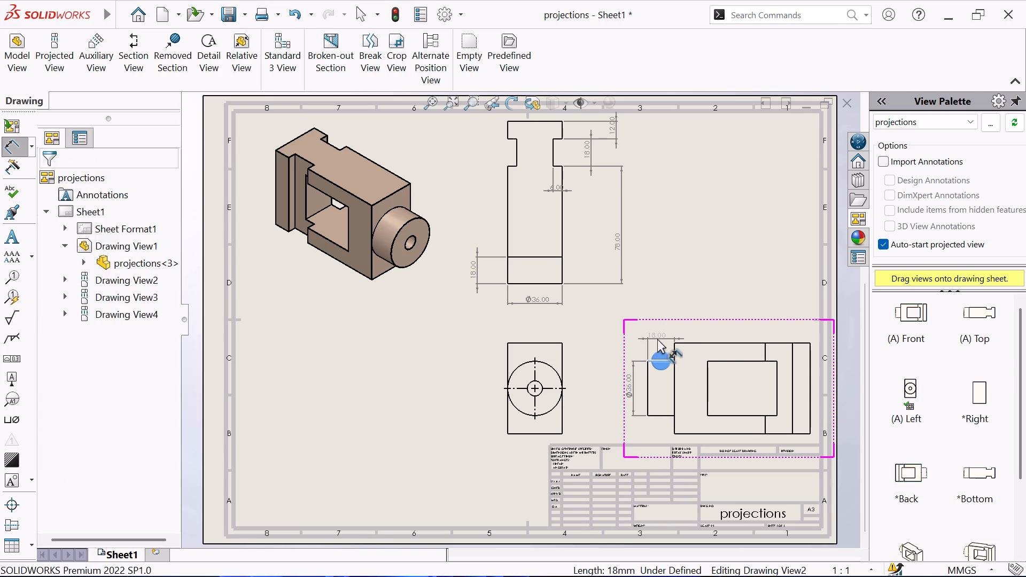
Dimension the rectangular window's length and height in the side projected view.
click(735, 362)
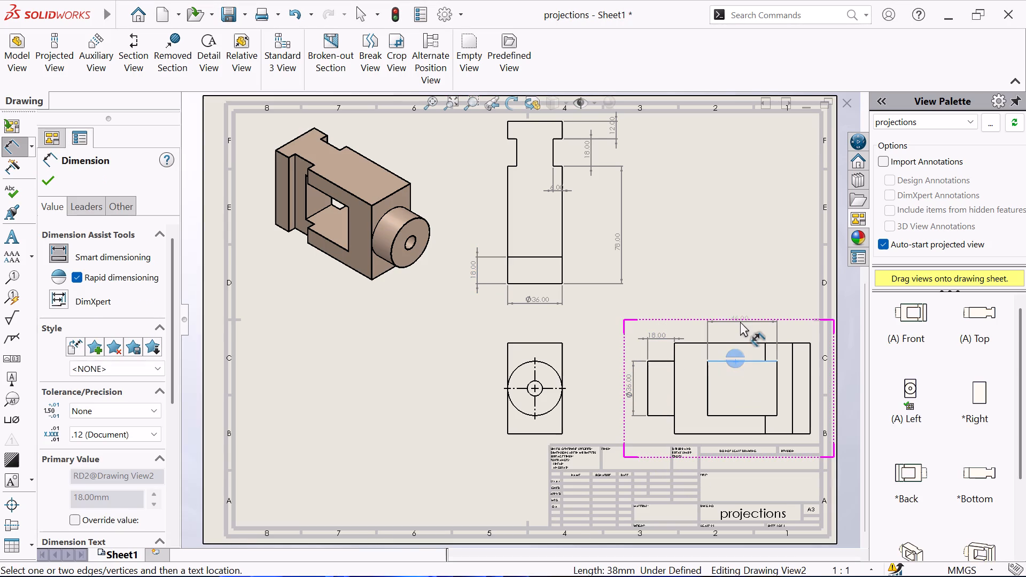
click(740, 321)
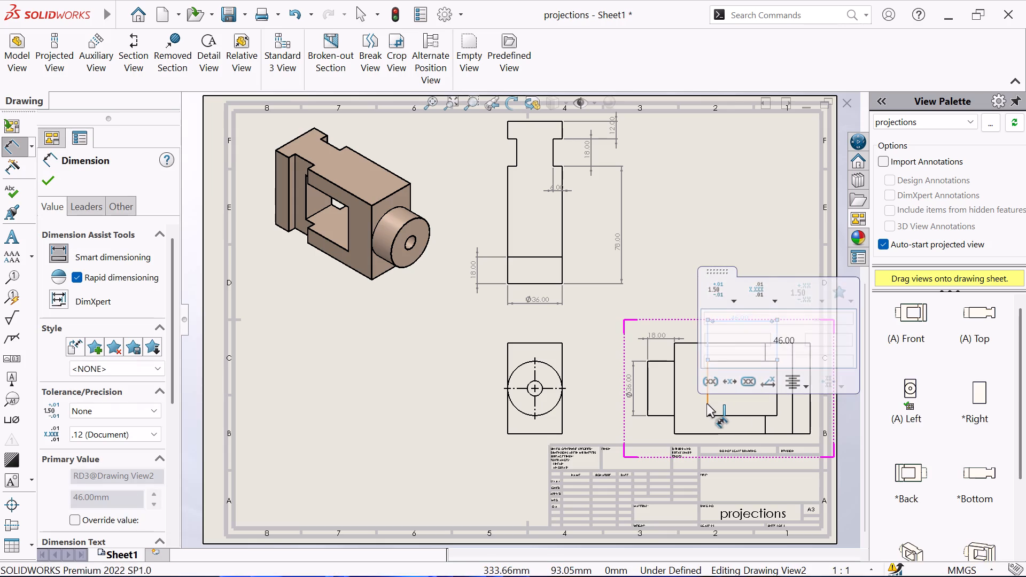
click(706, 403)
click(692, 382)
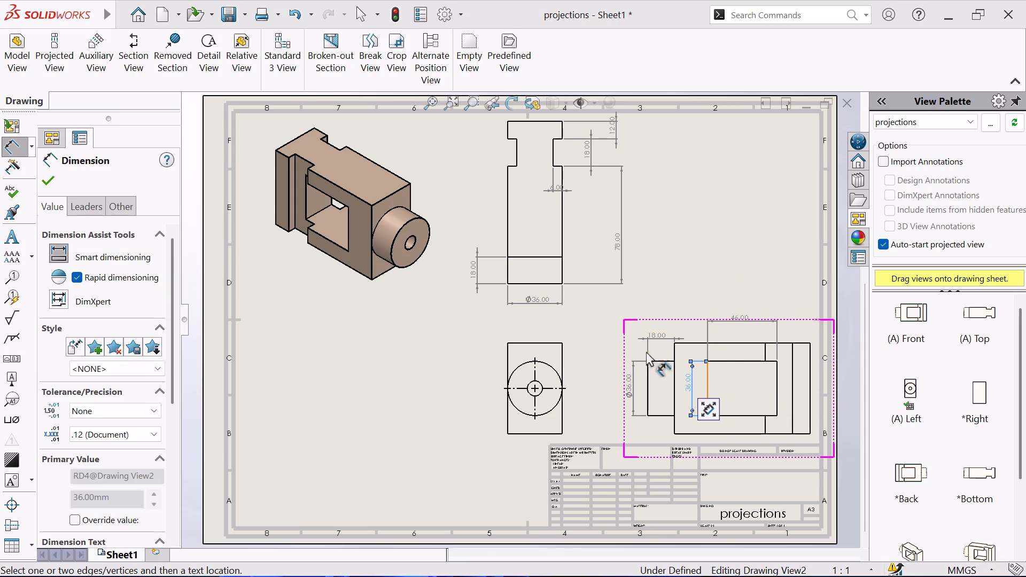
click(41, 183)
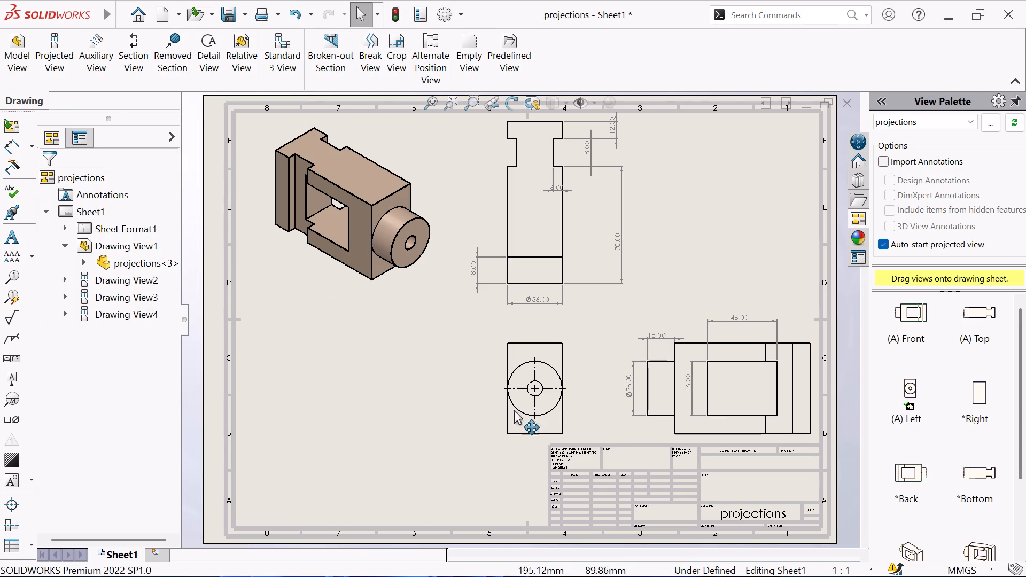
Dimension the diameters of the cylinder's outer circle and the small central hole in the Left view.
click(9, 146)
click(553, 367)
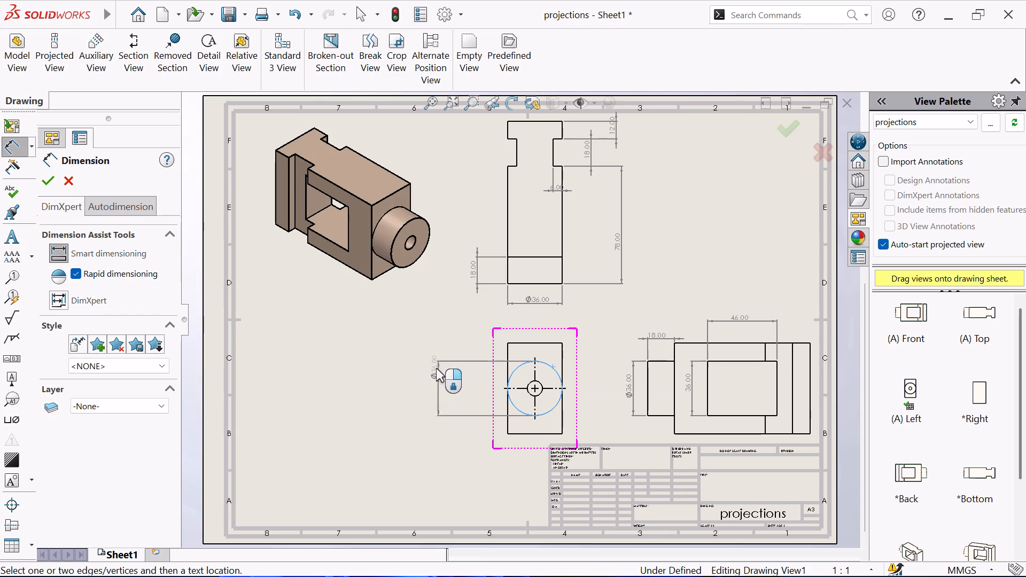
click(392, 369)
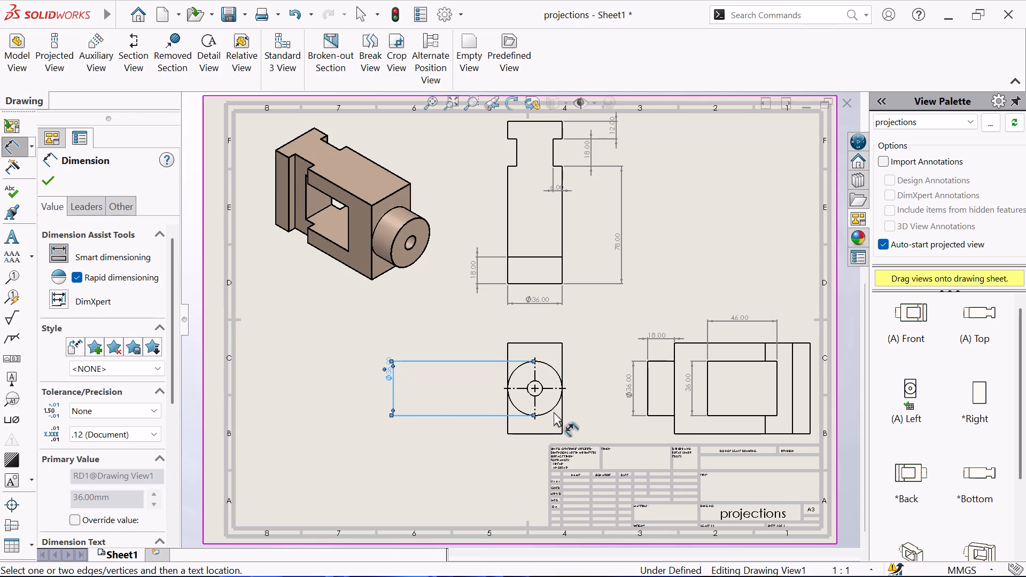
click(539, 395)
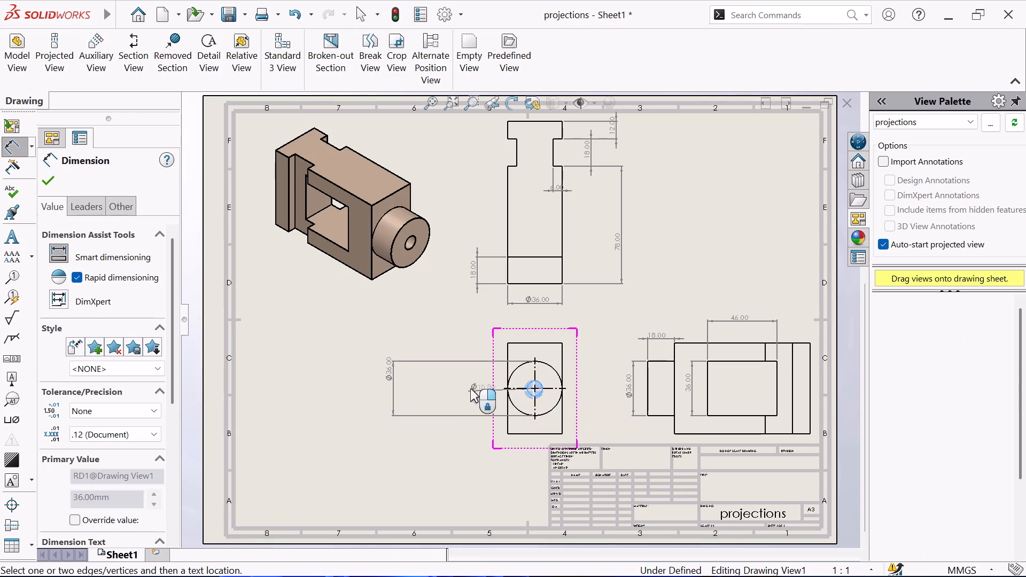
click(444, 384)
Dimension the block's overall width and height in the Left view.
click(538, 342)
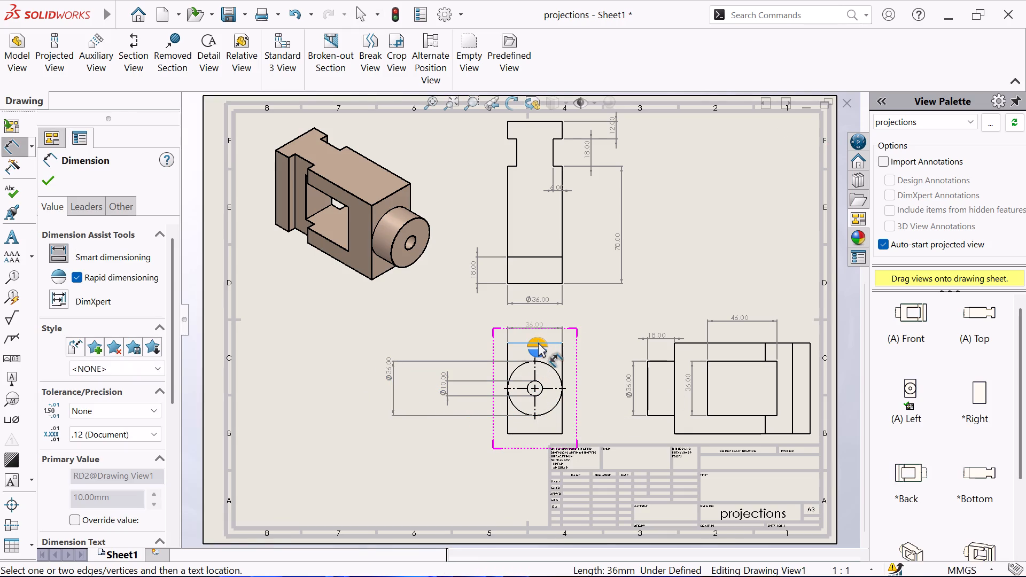
click(535, 329)
click(563, 369)
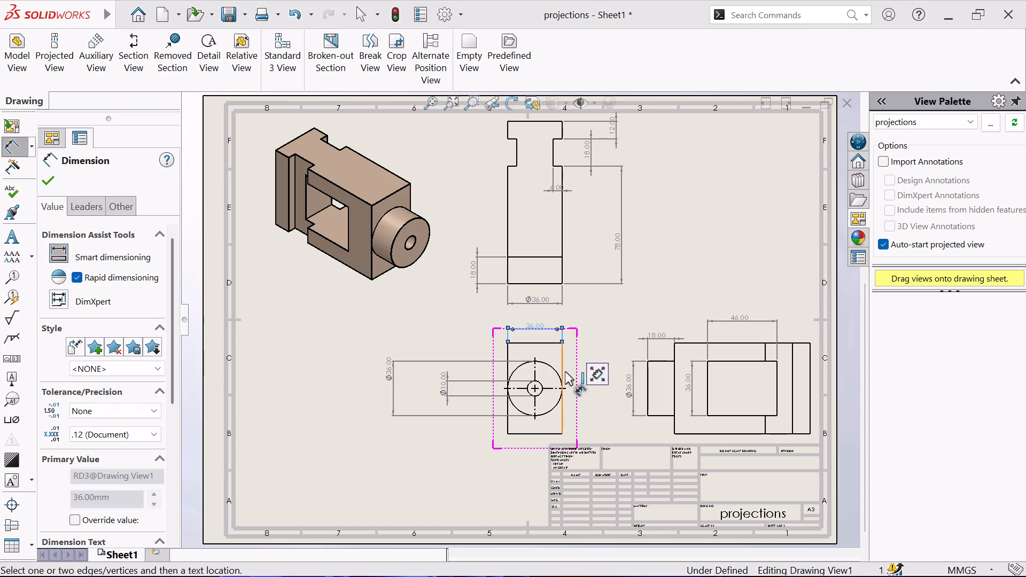